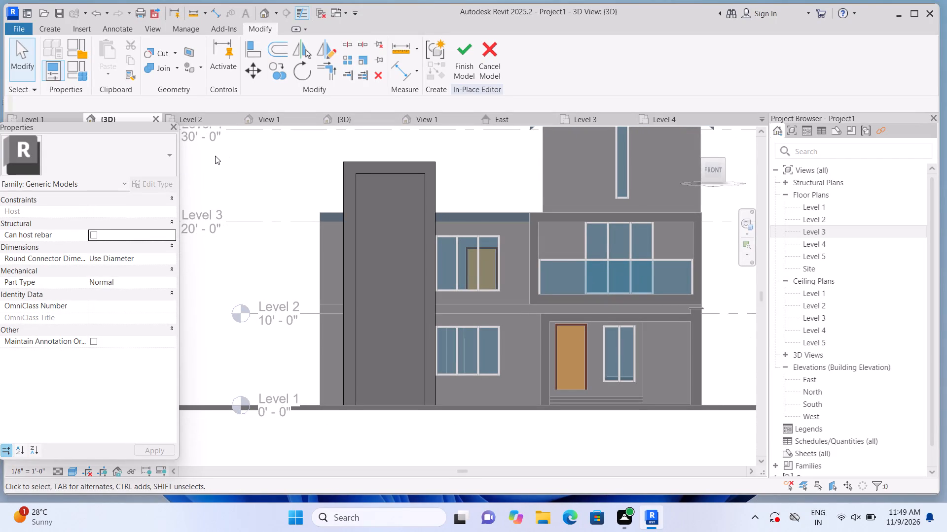
Extrude a solid band 1' 0" deep, about 8' by 7.5", on the front wall directly above the upper window, starting at the facade panel's edge.
middle_drag(265, 195, 226, 207)
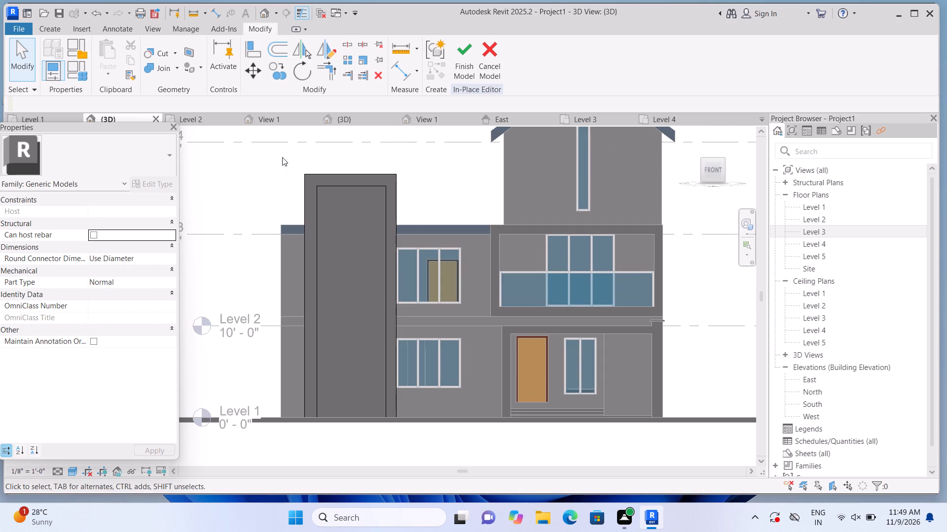
click(48, 29)
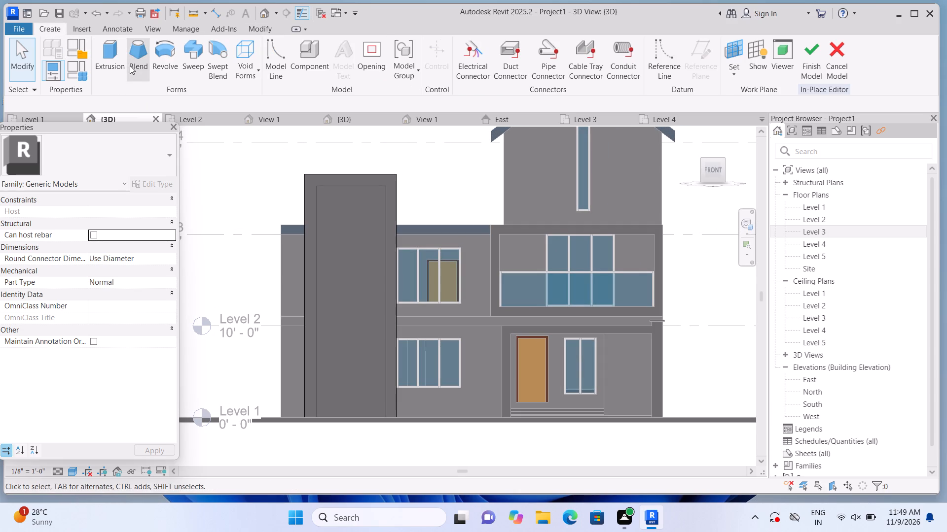
click(109, 65)
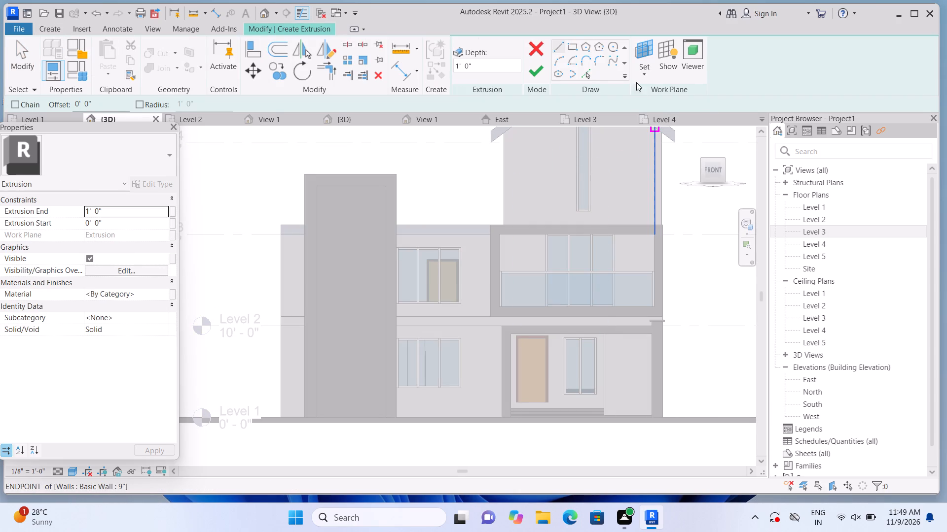
click(639, 77)
click(651, 126)
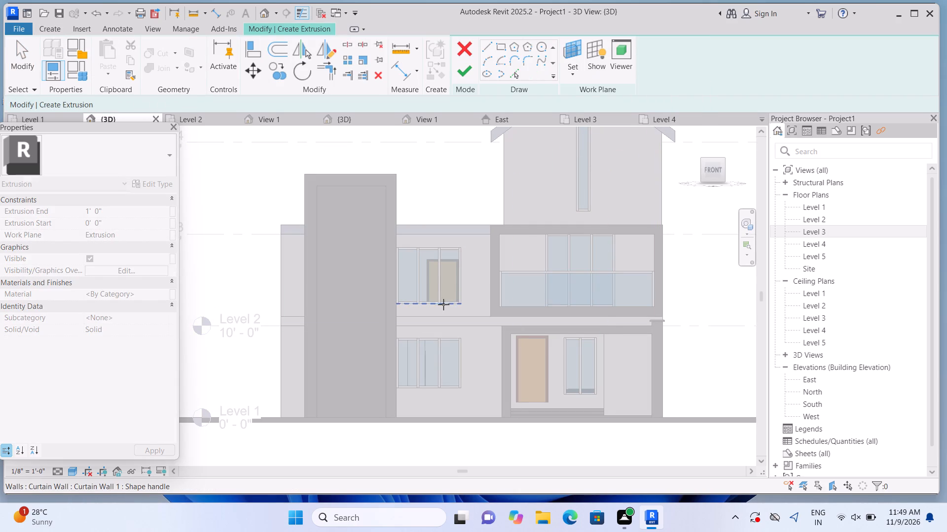
click(478, 297)
scroll(479, 297, up, 1)
middle_drag(480, 297, 478, 248)
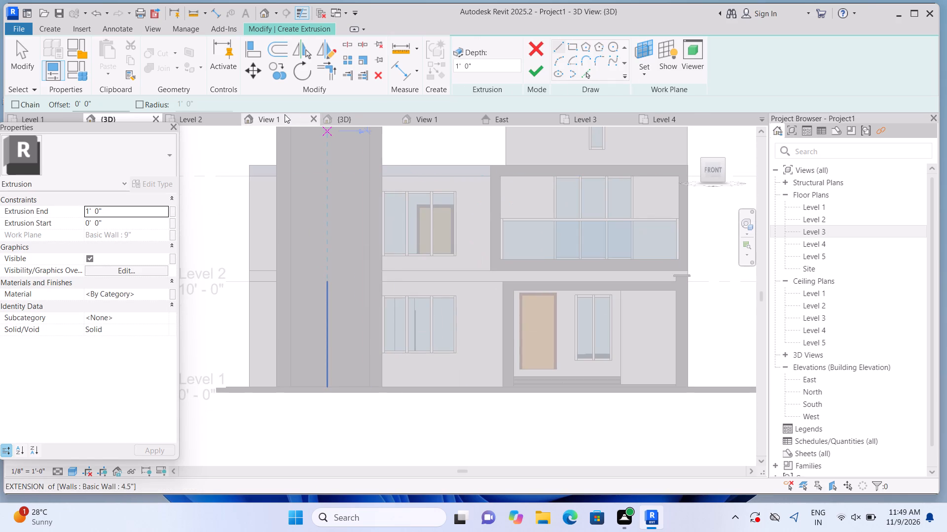
middle_drag(435, 147, 444, 183)
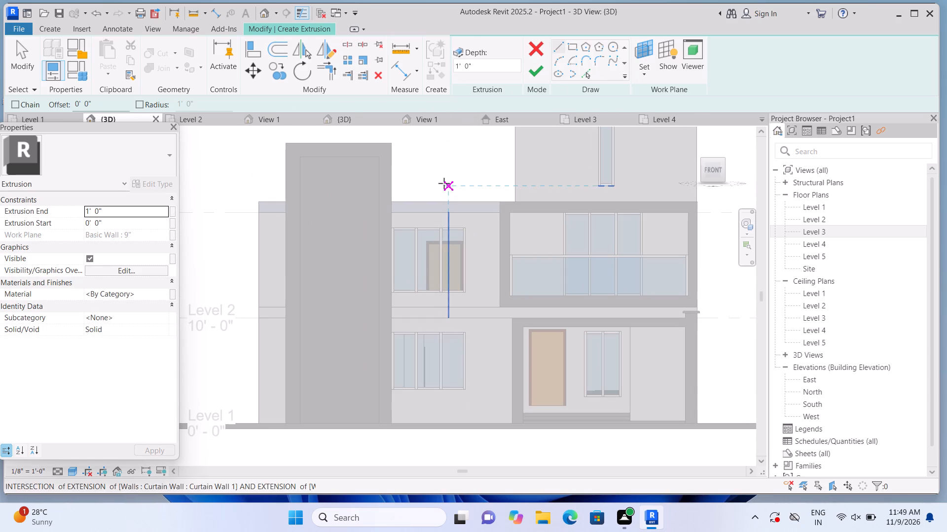
click(569, 48)
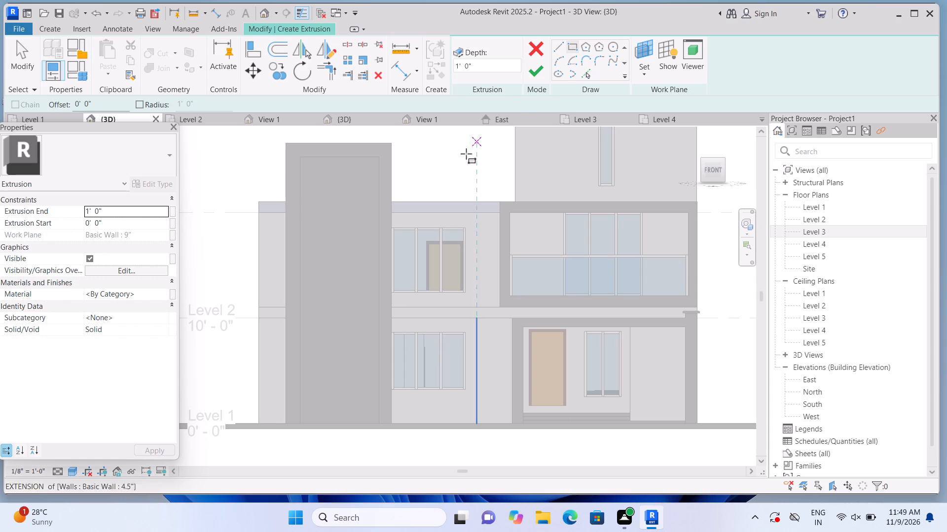
middle_drag(389, 242, 338, 235)
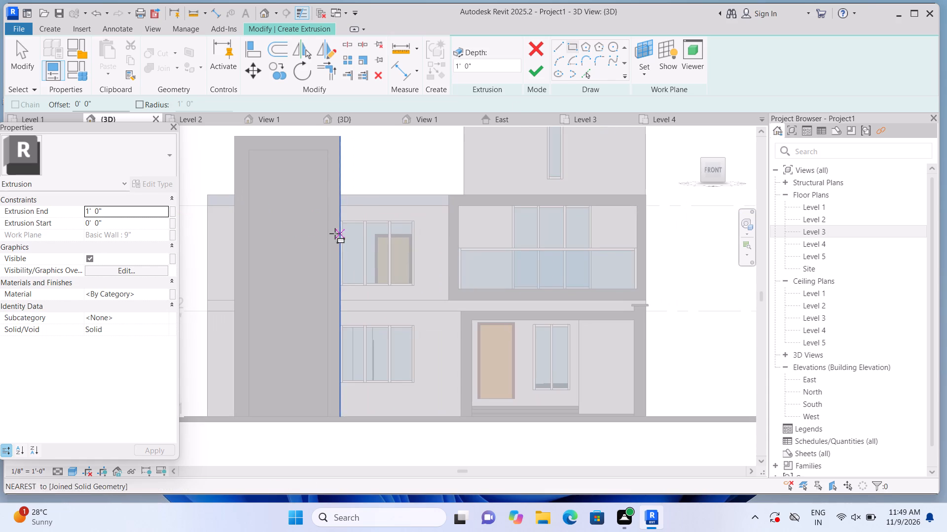
middle_drag(290, 225, 334, 231)
middle_drag(355, 259, 326, 246)
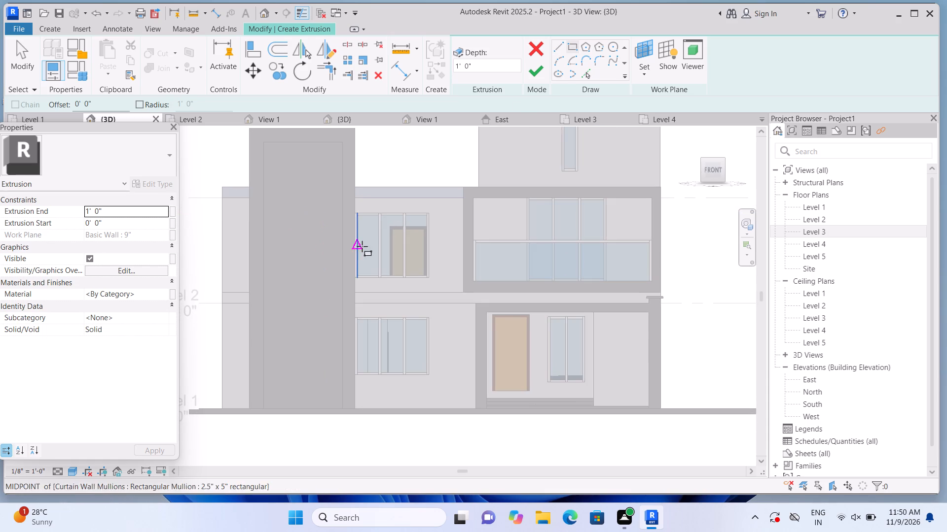
scroll(373, 223, up, 2)
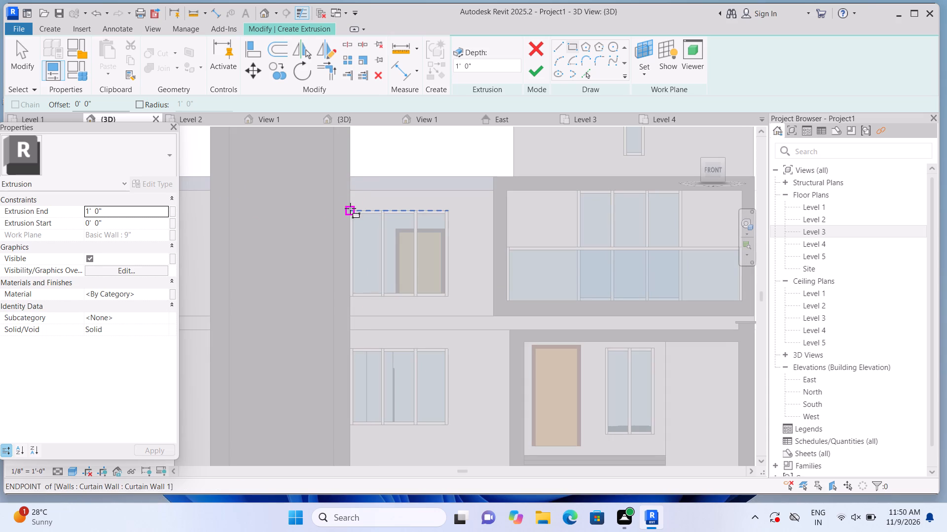
click(350, 208)
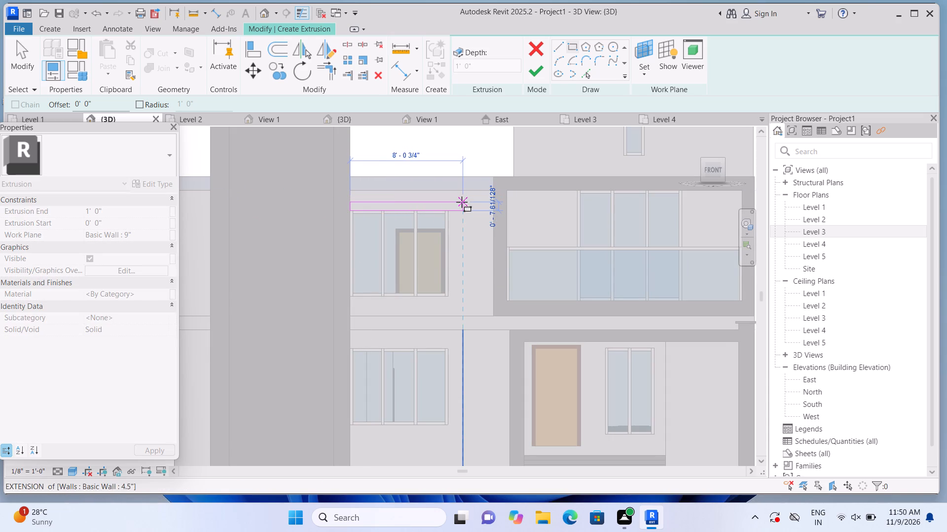
double_click(462, 202)
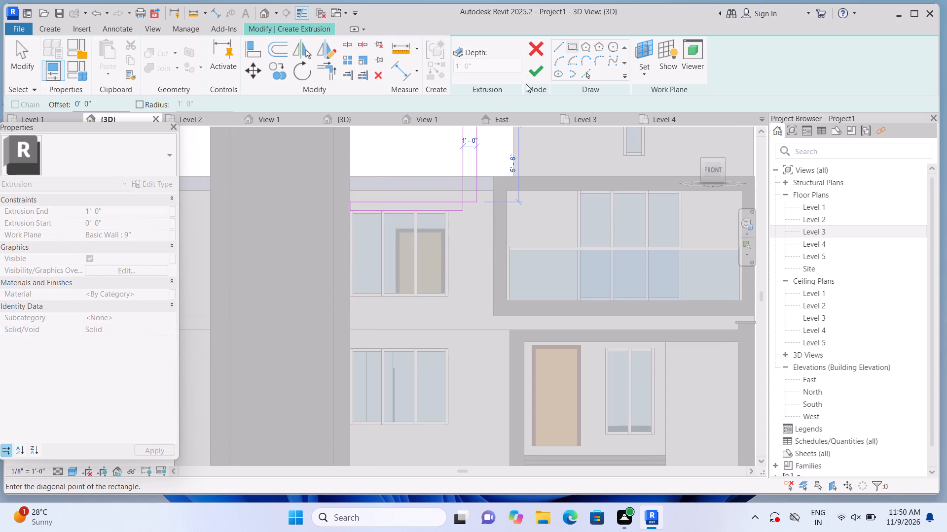
click(534, 76)
click(429, 156)
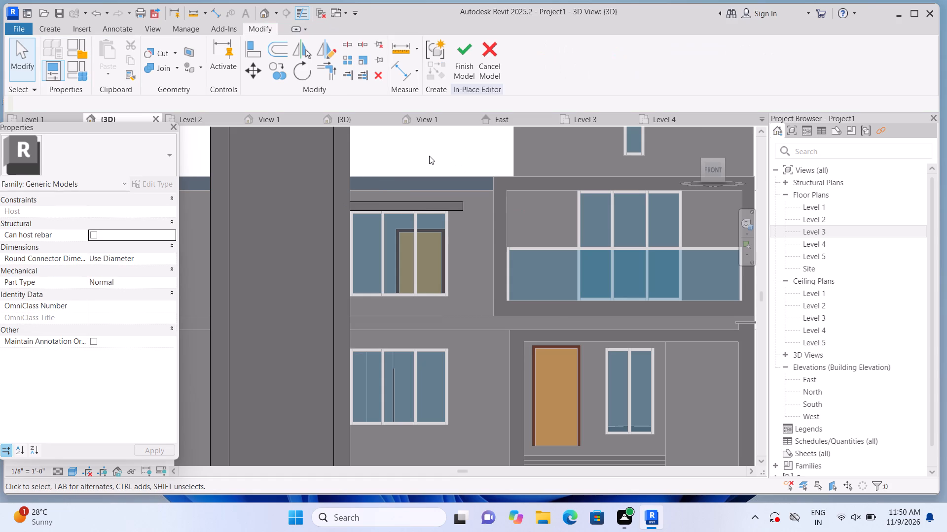
Extrude a narrow vertical strip 1' 0" deep and about 9'-3" tall on the front wall, from the band's underside down along the window's outer side.
scroll(429, 156, down, 1)
middle_drag(427, 155, 368, 153)
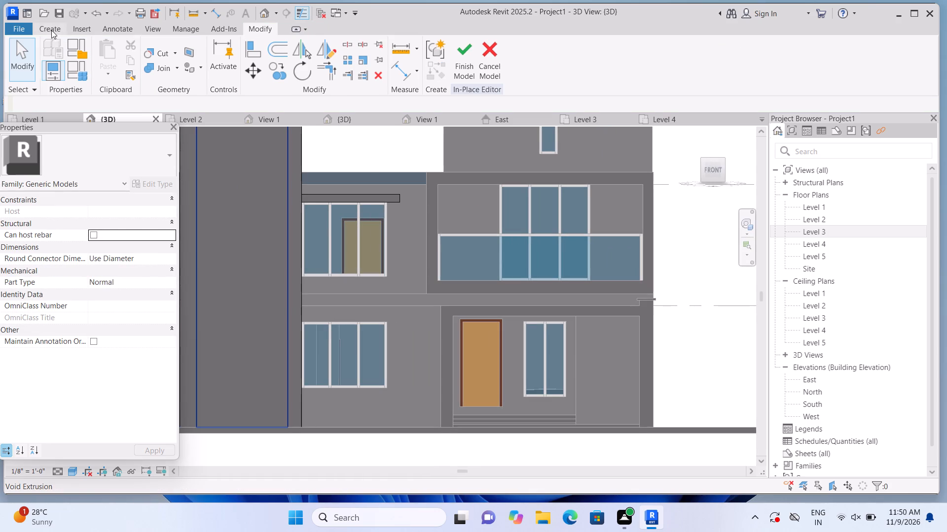
click(51, 30)
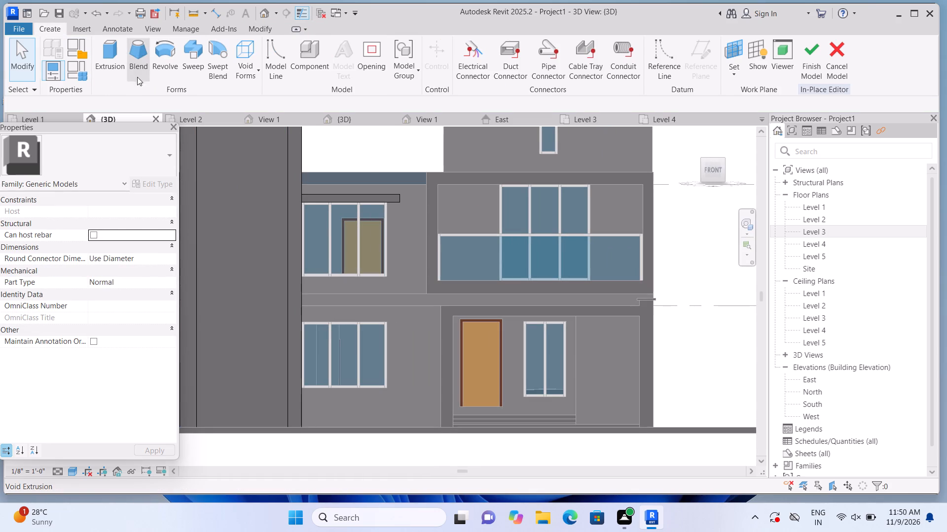
click(119, 78)
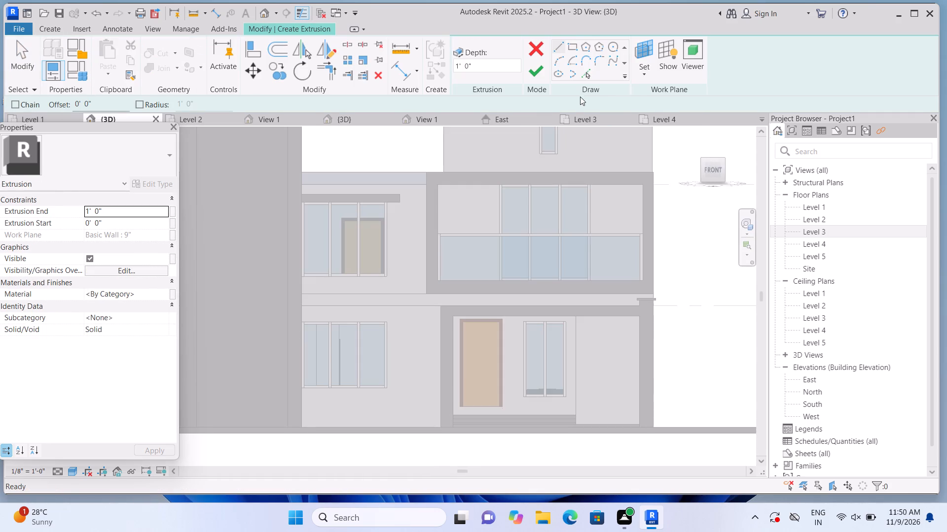
click(648, 75)
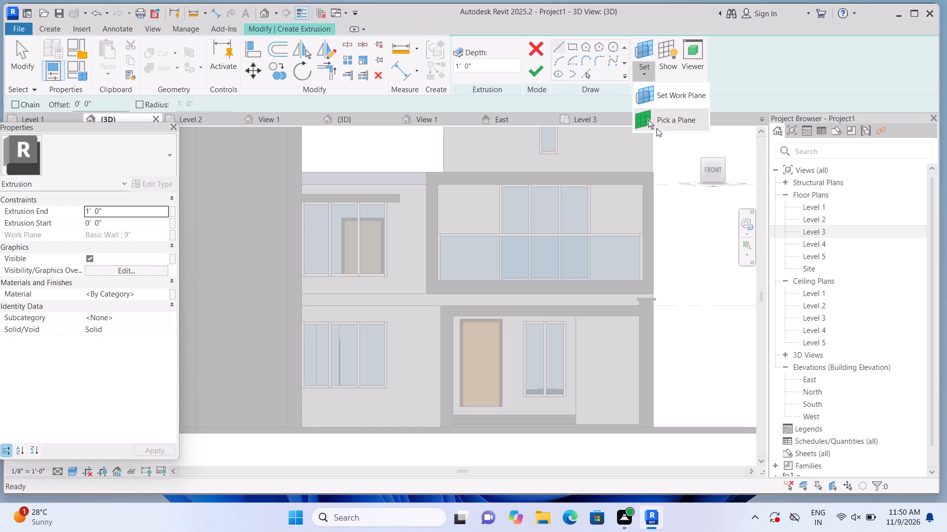
click(656, 124)
scroll(411, 324, up, 1)
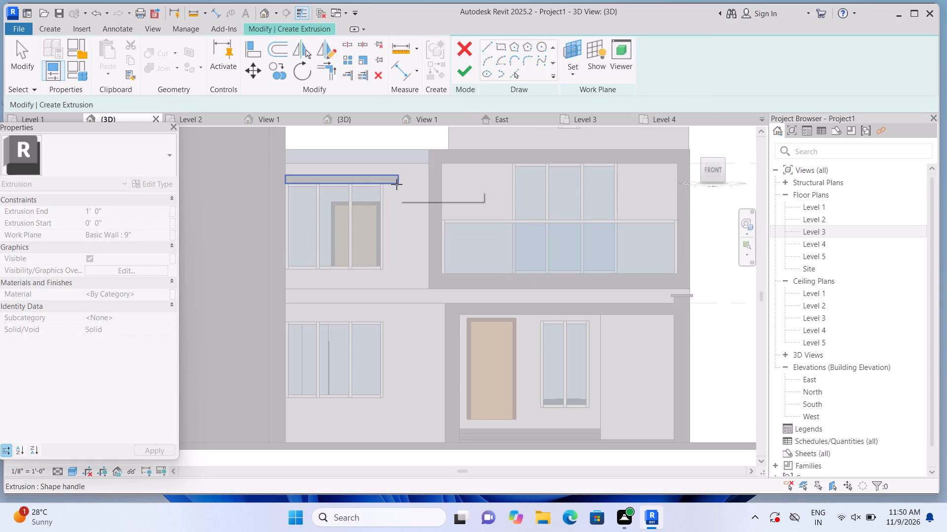
click(411, 239)
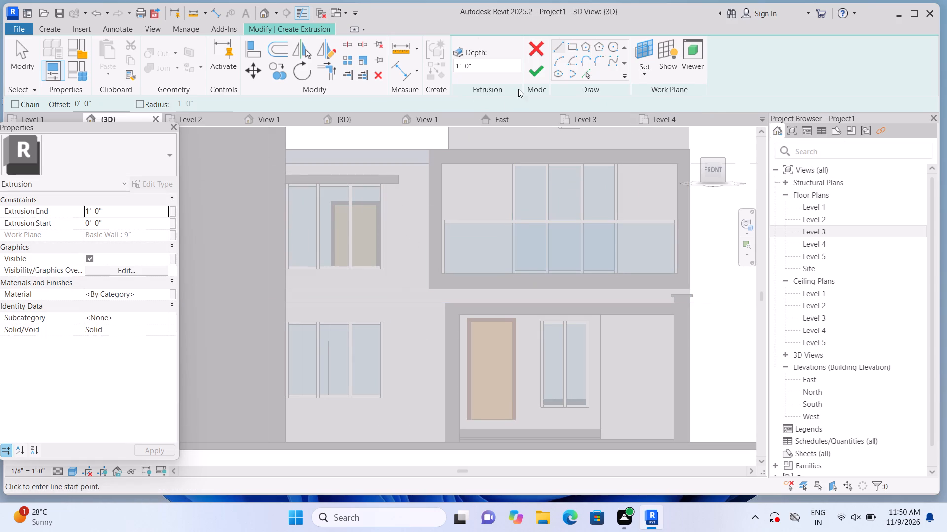
click(567, 48)
scroll(441, 197, up, 3)
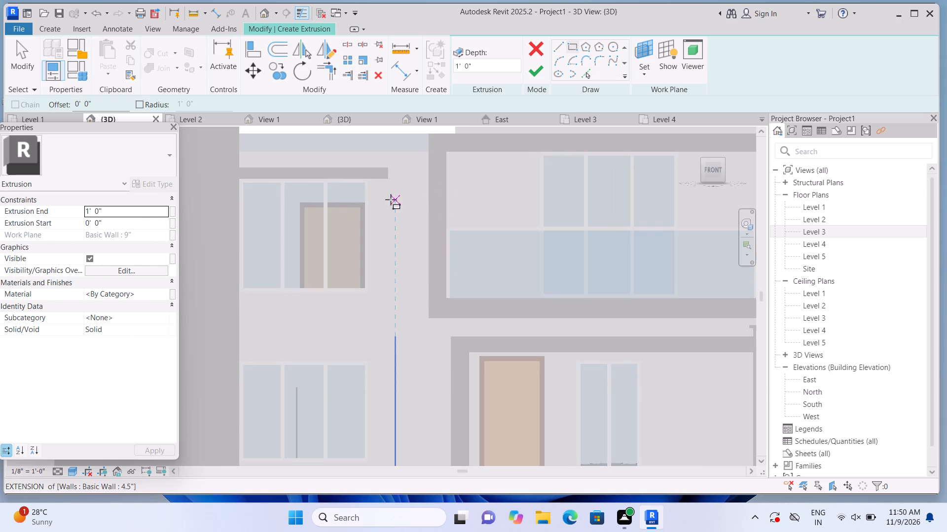
scroll(391, 199, up, 1)
click(361, 172)
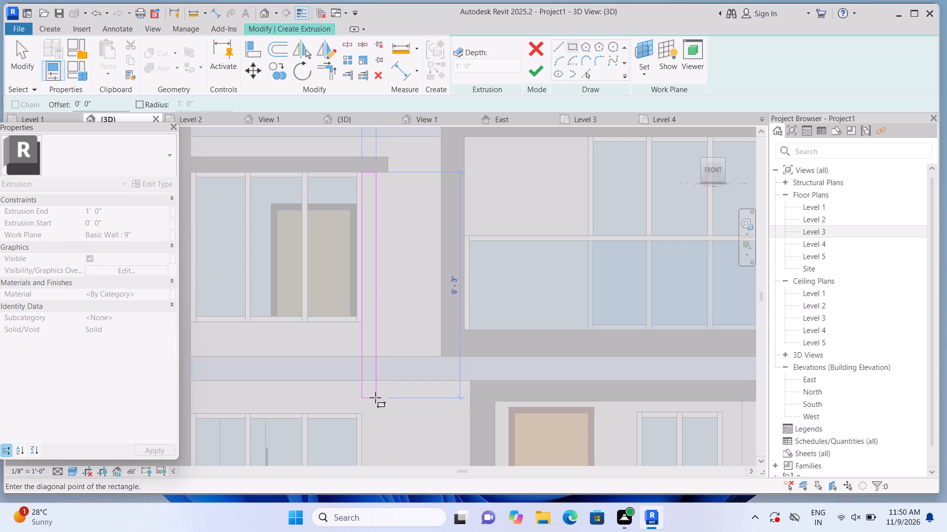
double_click(375, 398)
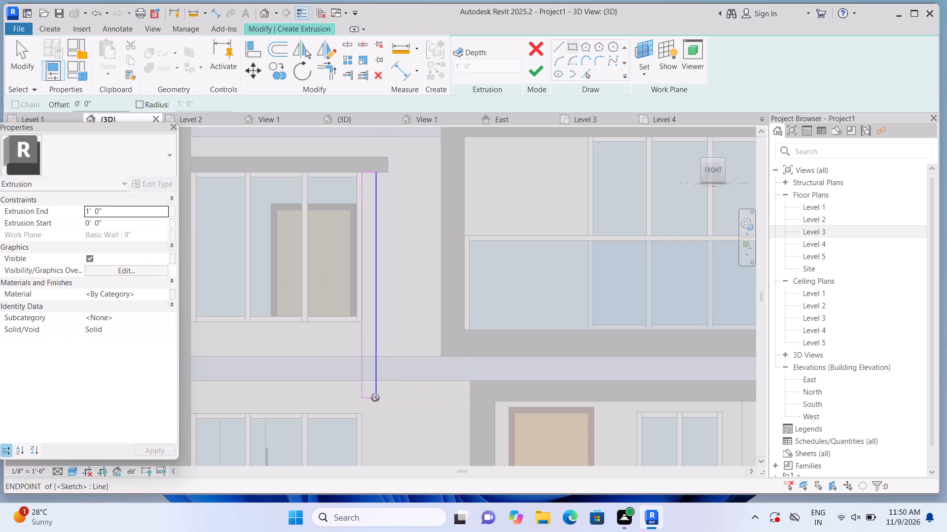
click(534, 74)
Shorten the horizontal band so its free end aligns with the vertical strip's outer edge.
scroll(556, 123, down, 3)
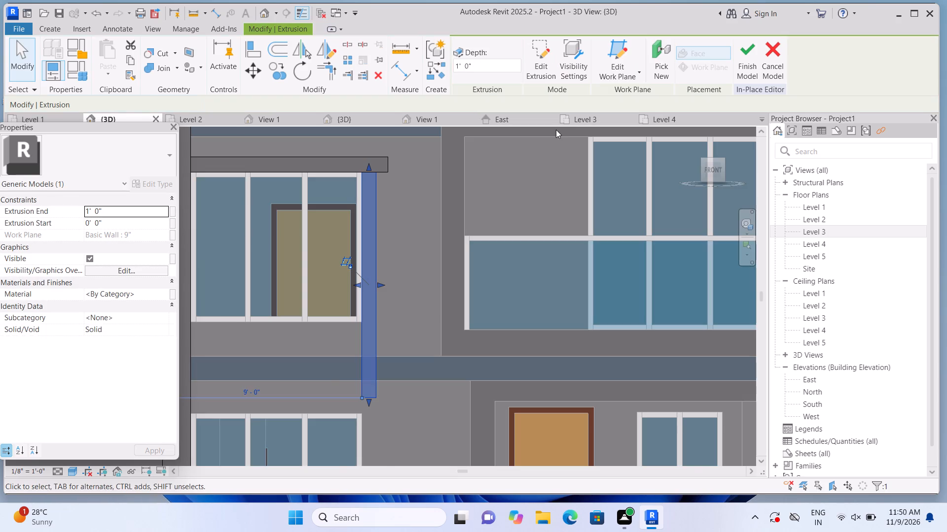
scroll(455, 251, down, 2)
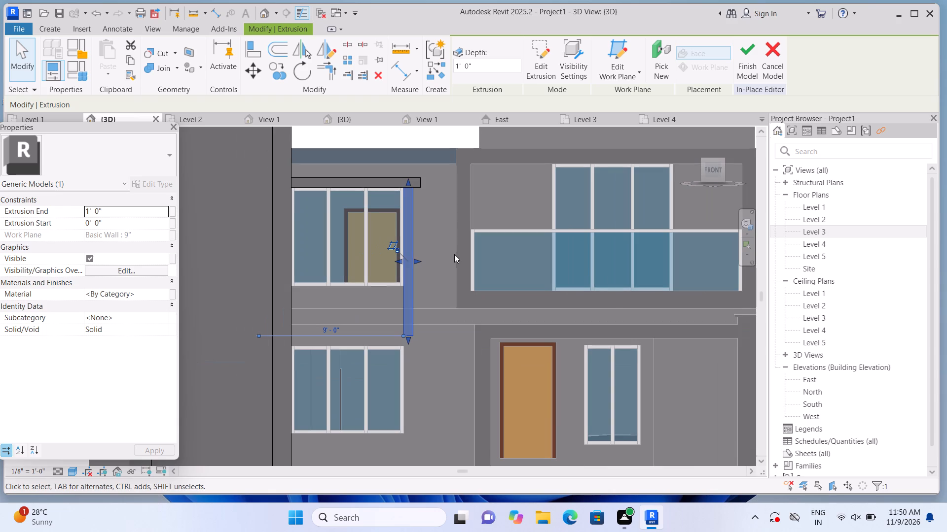
scroll(416, 170, up, 1)
click(423, 179)
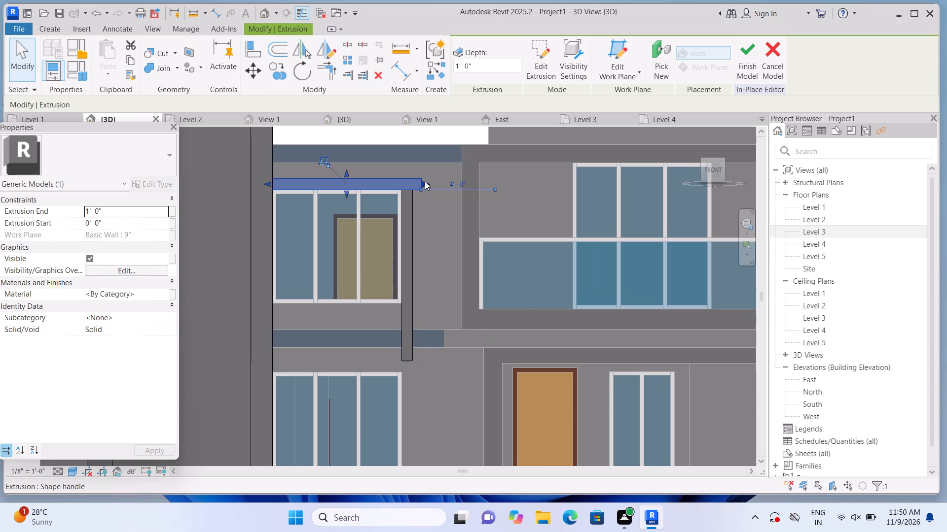
drag(425, 181, 412, 185)
click(421, 133)
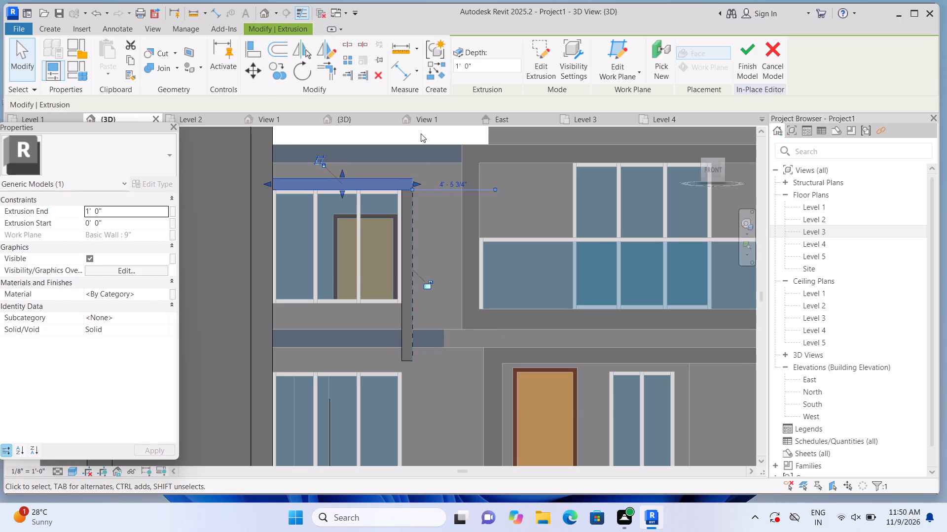
Extrude a solid band 1' 0" deep, about 7'-7" by 7.6", on the front wall from the facade panel to beneath the vertical strip's lower end.
scroll(421, 133, down, 2)
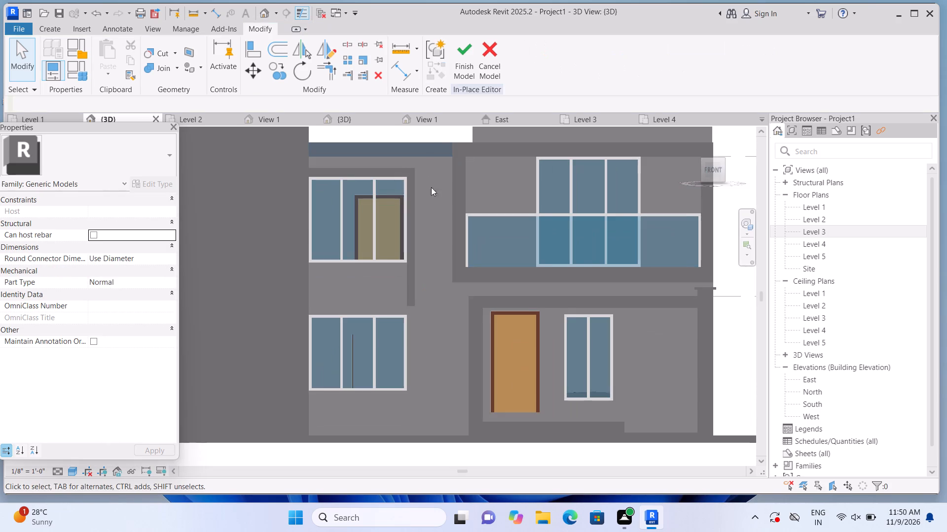
middle_drag(425, 307, 425, 279)
scroll(424, 283, down, 2)
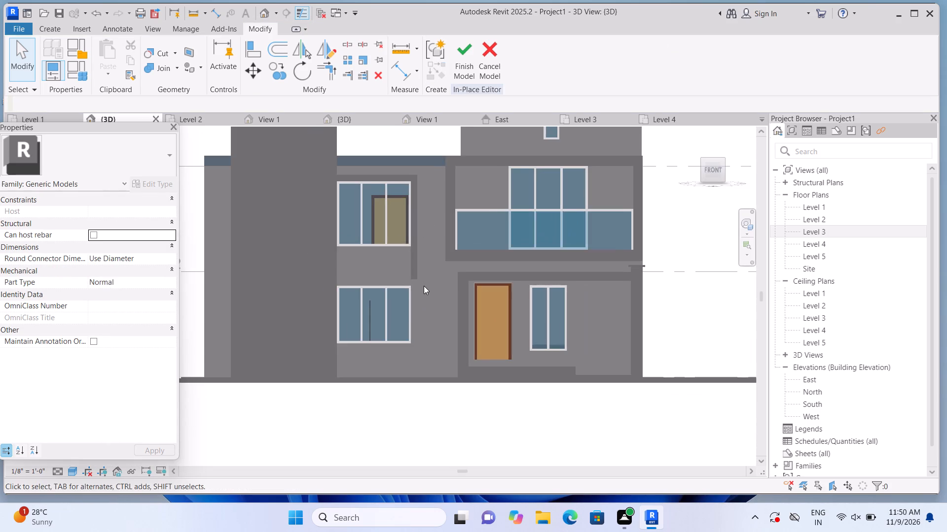
middle_drag(431, 294, 441, 345)
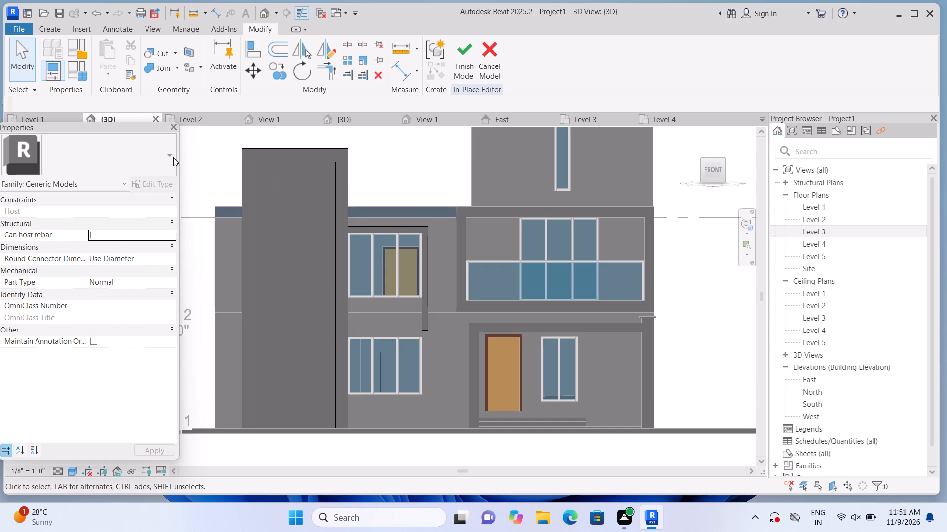
click(57, 34)
click(101, 59)
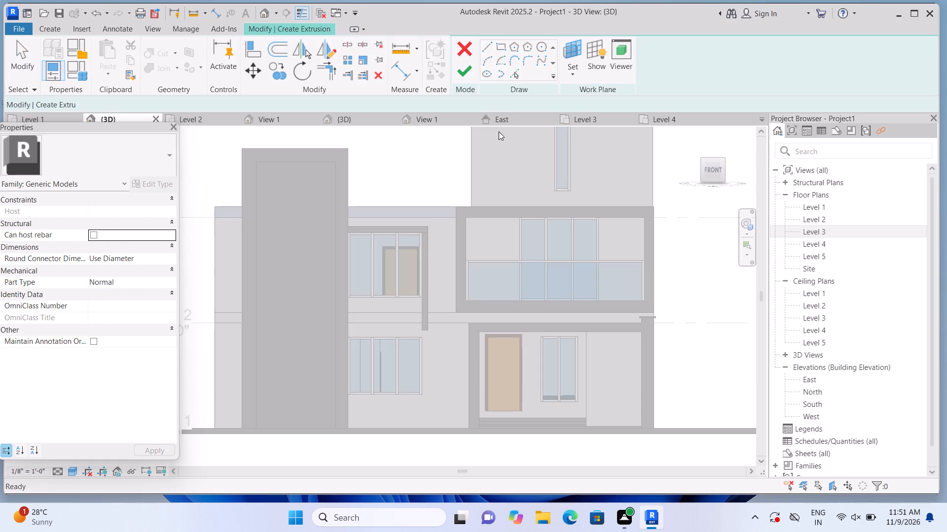
click(638, 76)
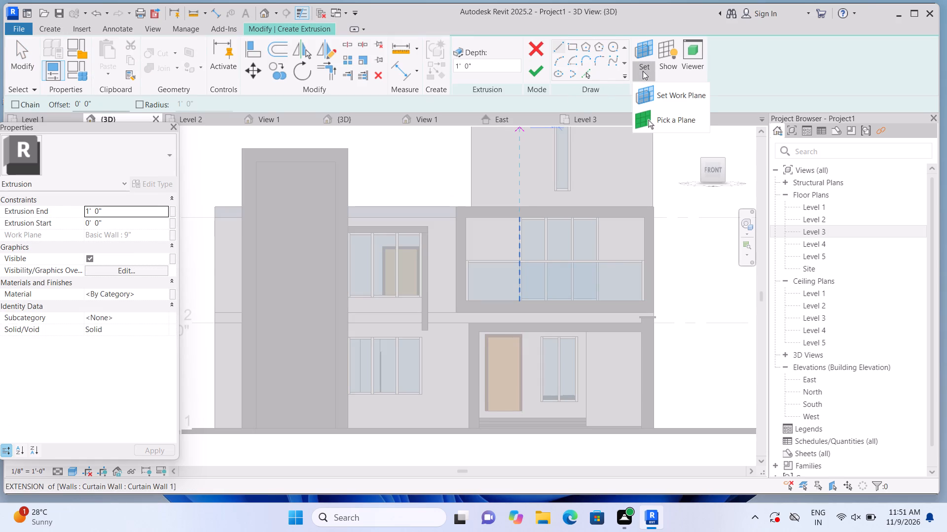
double_click(651, 113)
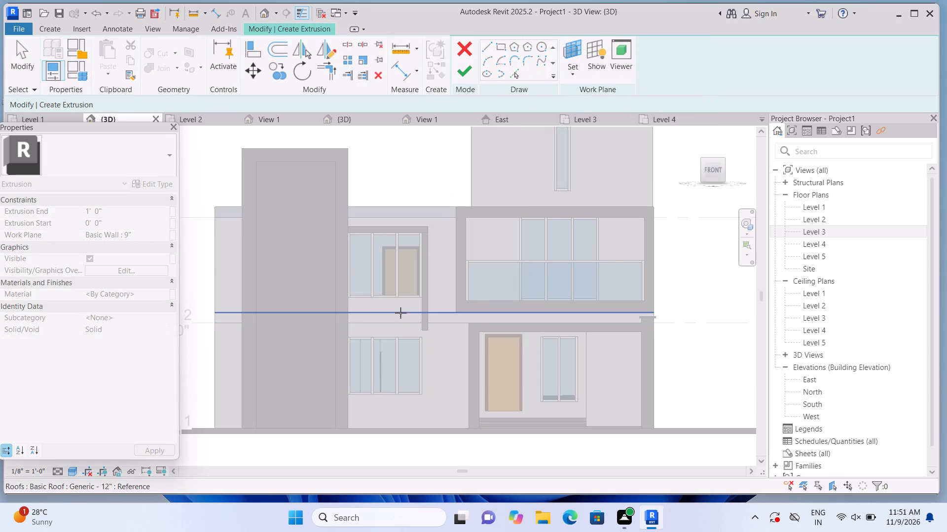
click(389, 305)
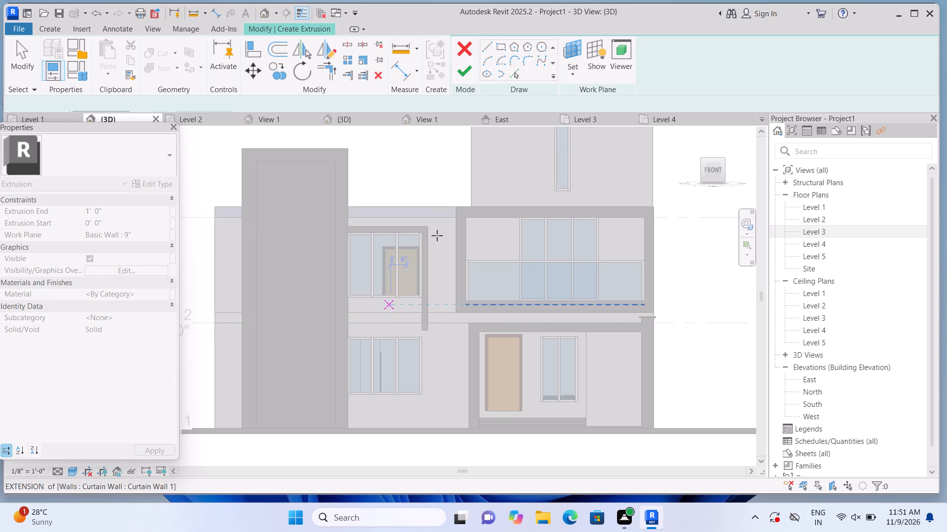
click(569, 45)
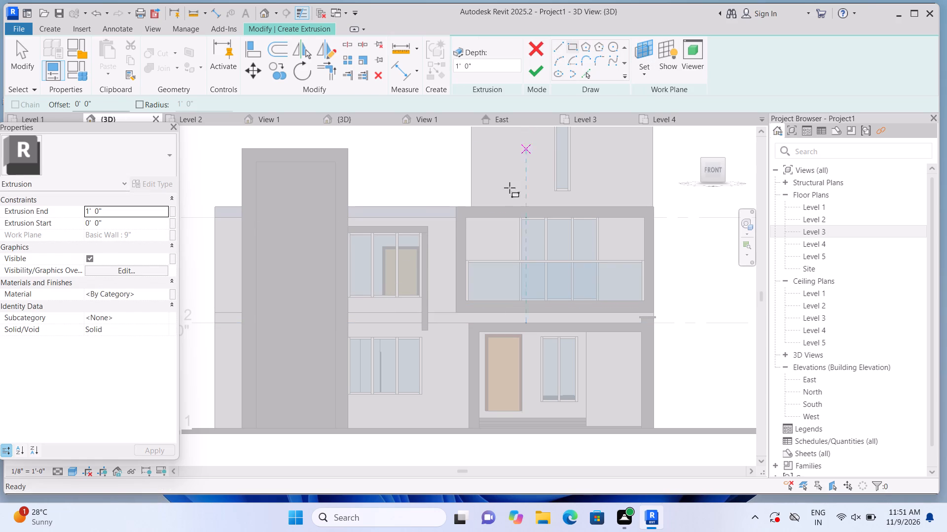
middle_drag(378, 322, 363, 255)
scroll(363, 264, up, 1)
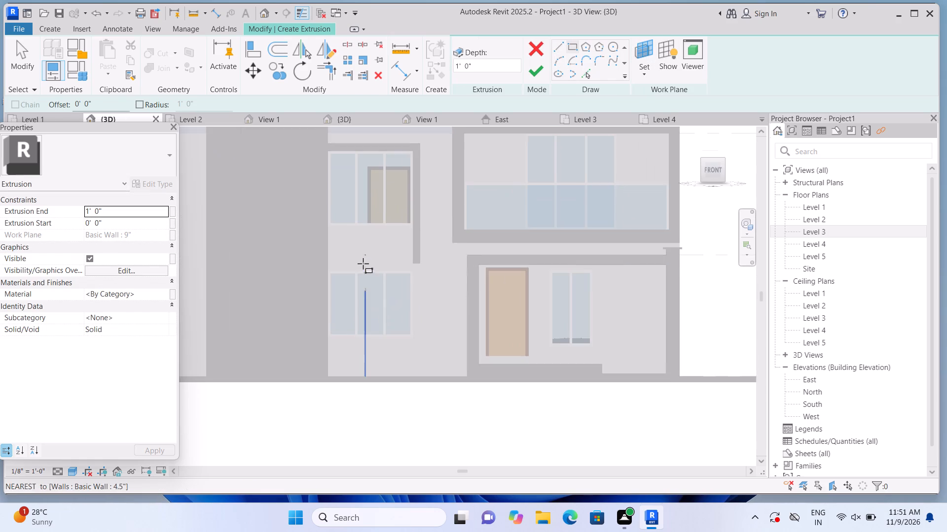
scroll(363, 265, up, 1)
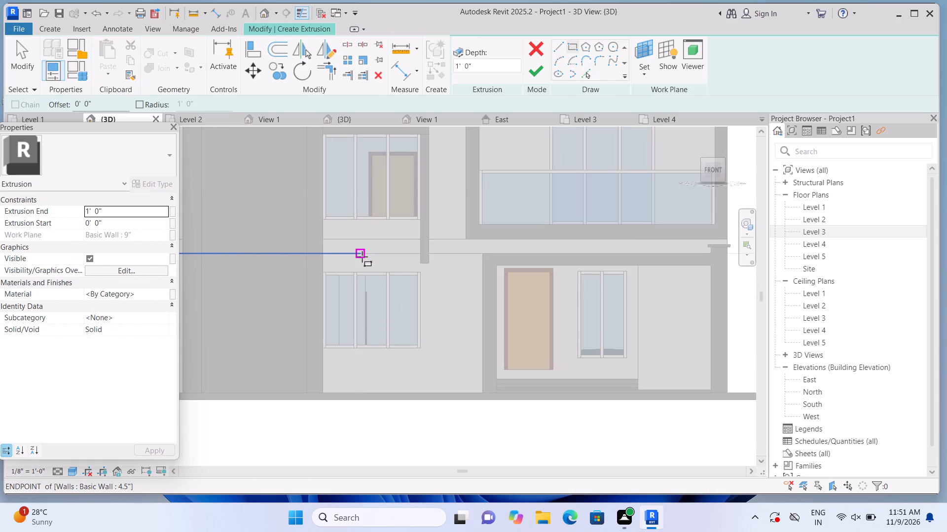
click(323, 267)
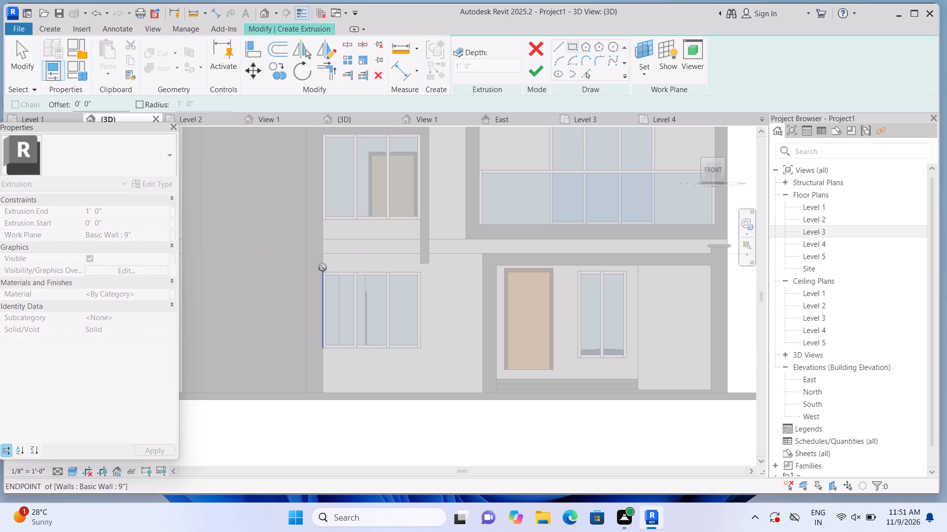
click(431, 262)
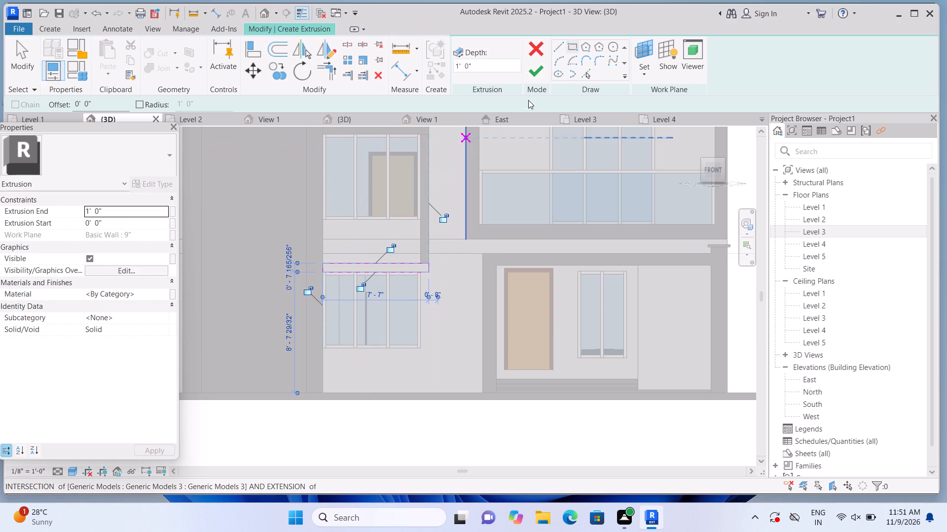
click(536, 72)
click(400, 429)
Examine the corner where the vertical strip meets the lower band, and view the window frame from the front-right corner.
scroll(414, 352, up, 2)
scroll(436, 230, up, 1)
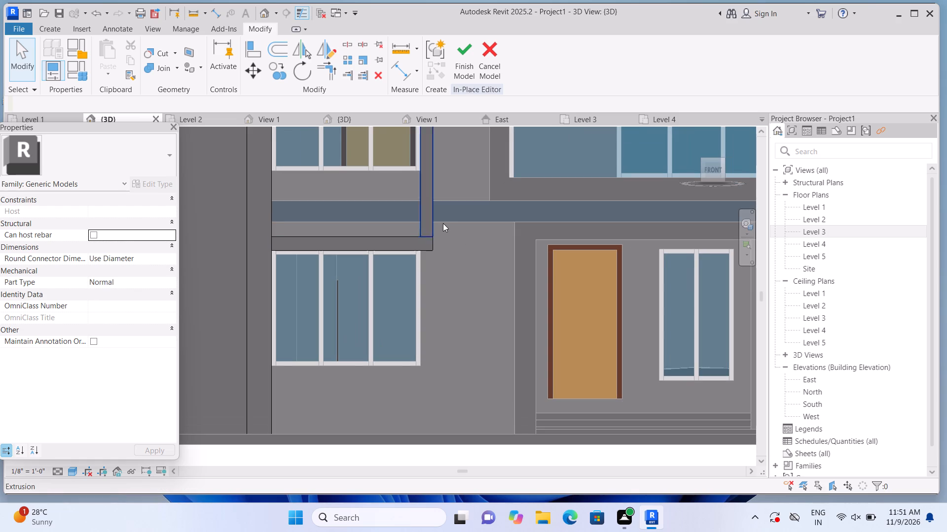
click(432, 228)
click(426, 241)
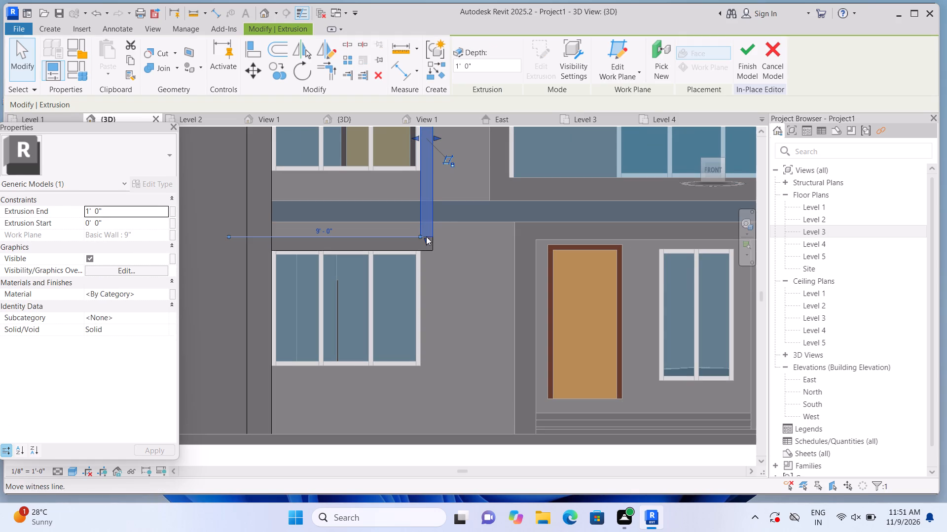
click(425, 239)
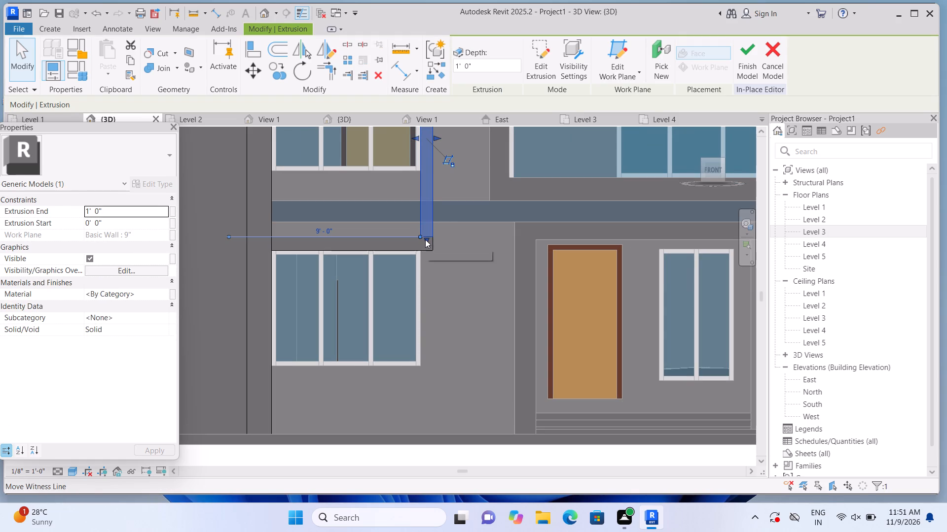
click(414, 452)
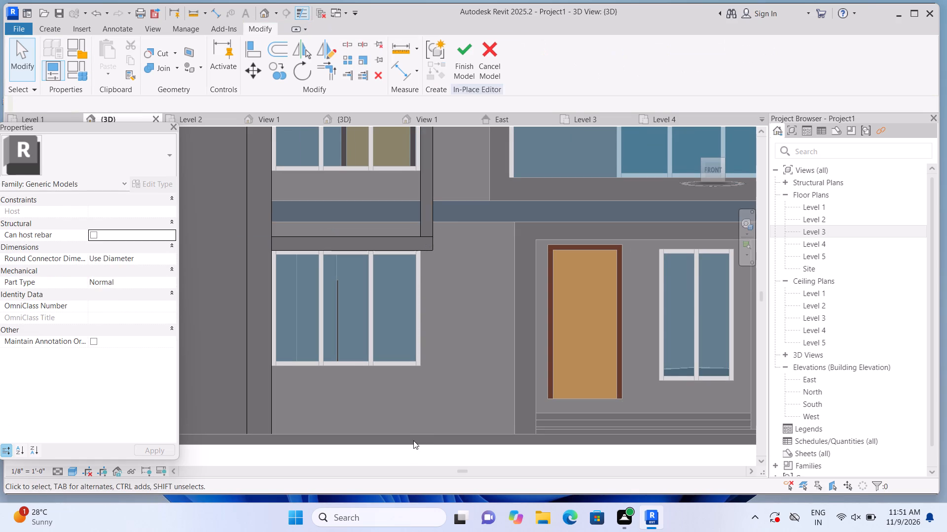
scroll(413, 440, down, 5)
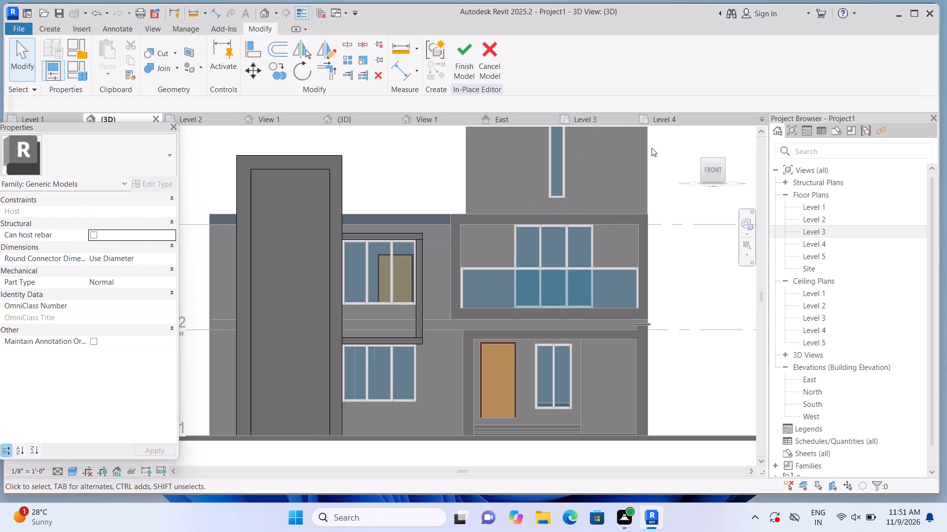
click(689, 132)
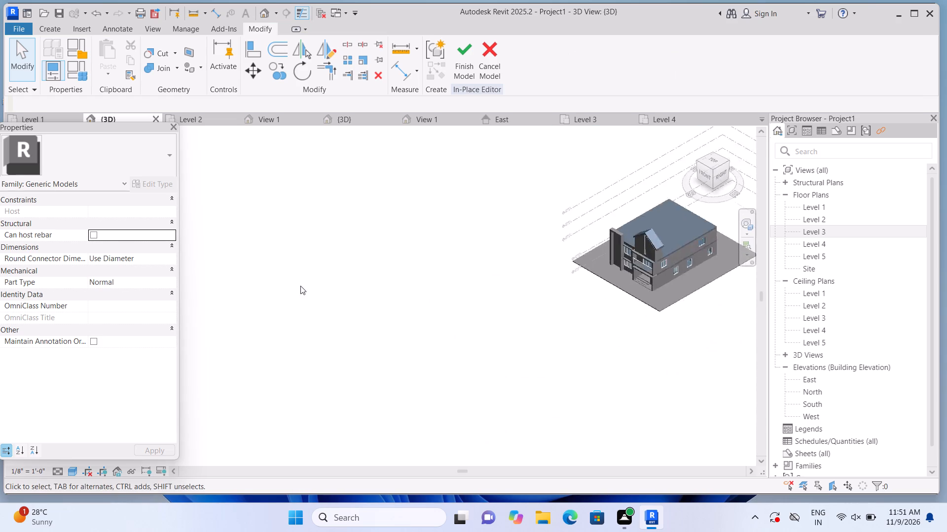
scroll(231, 333, up, 12)
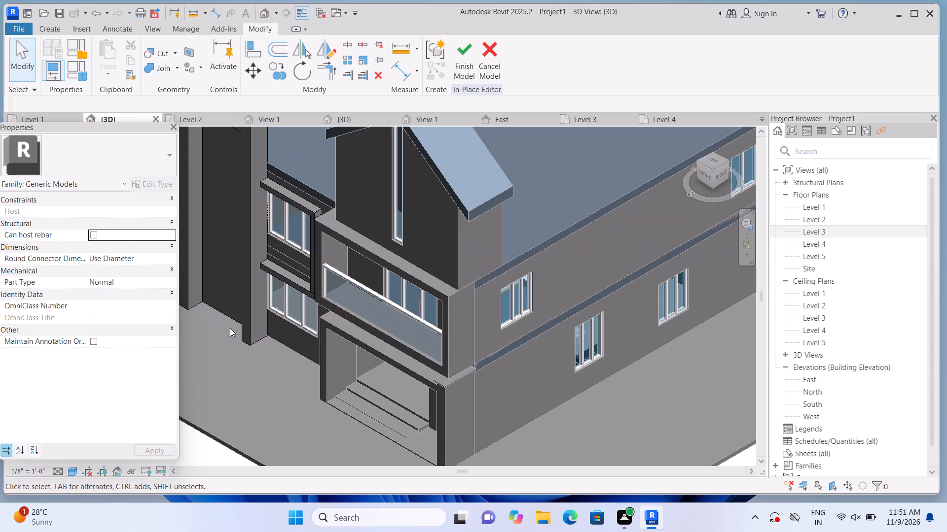
scroll(240, 63, up, 1)
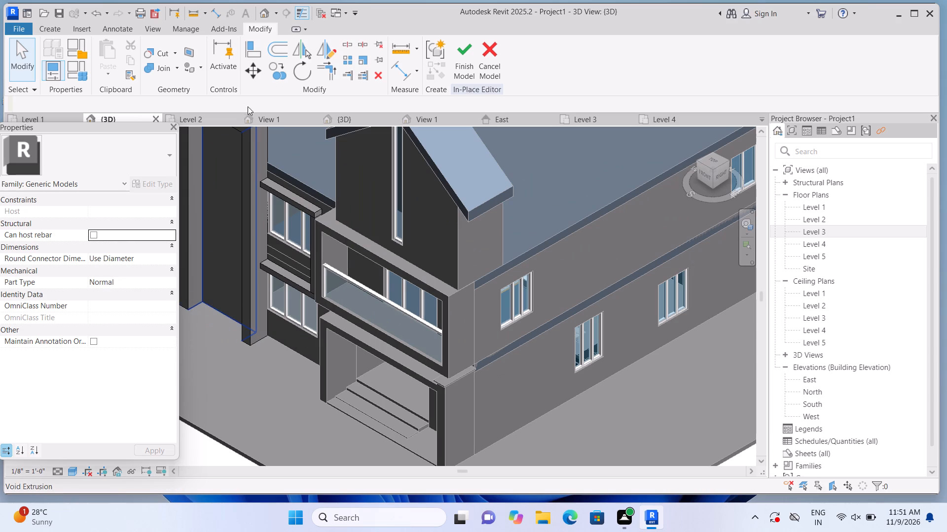
scroll(277, 193, down, 5)
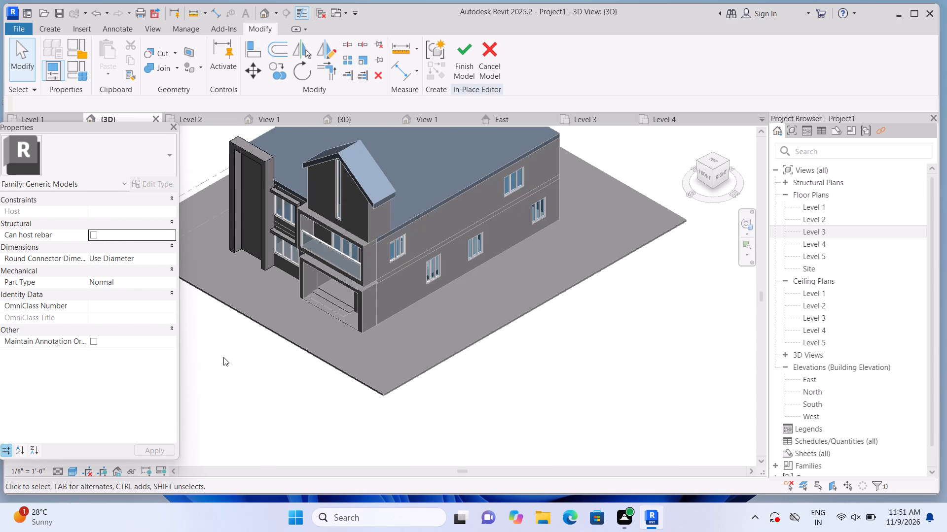
middle_drag(227, 354, 251, 364)
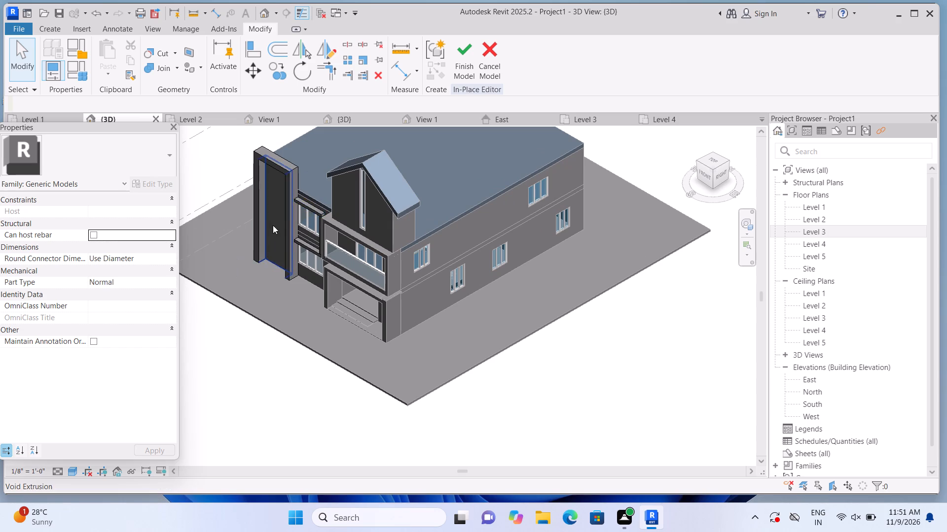
scroll(276, 222, up, 7)
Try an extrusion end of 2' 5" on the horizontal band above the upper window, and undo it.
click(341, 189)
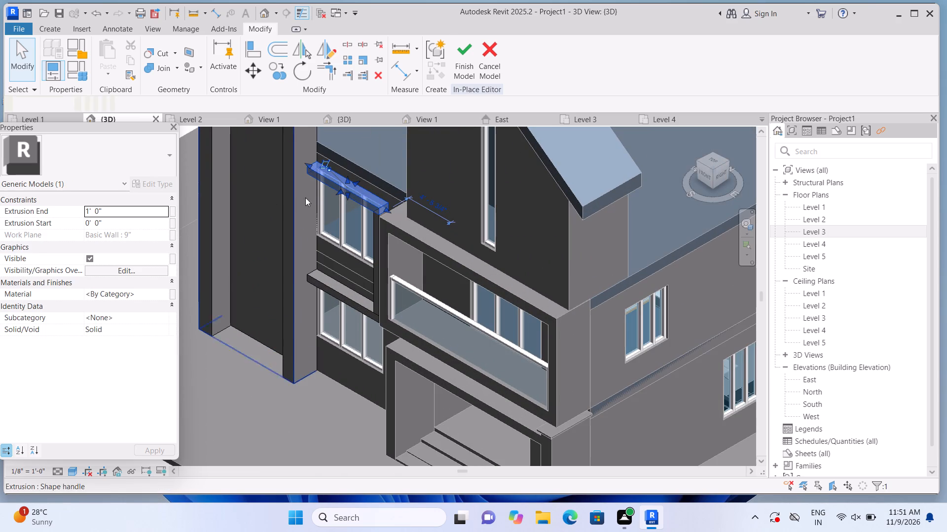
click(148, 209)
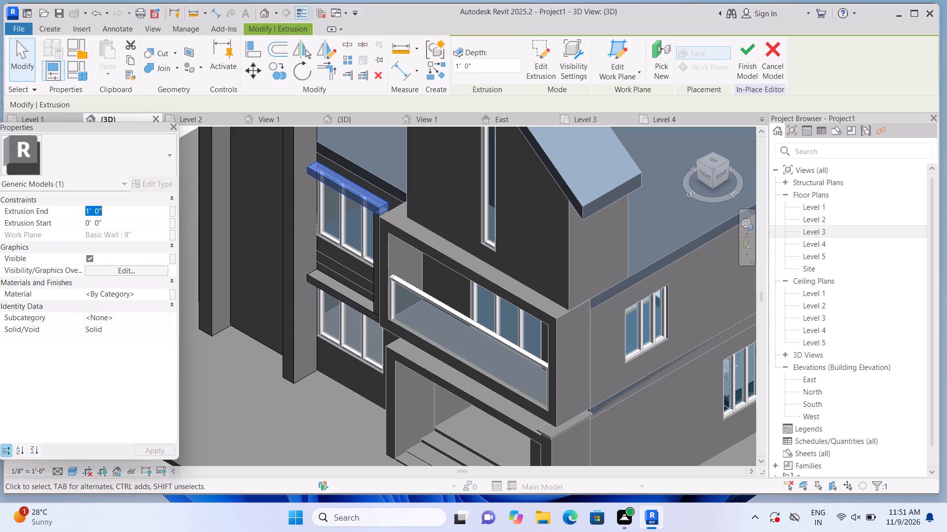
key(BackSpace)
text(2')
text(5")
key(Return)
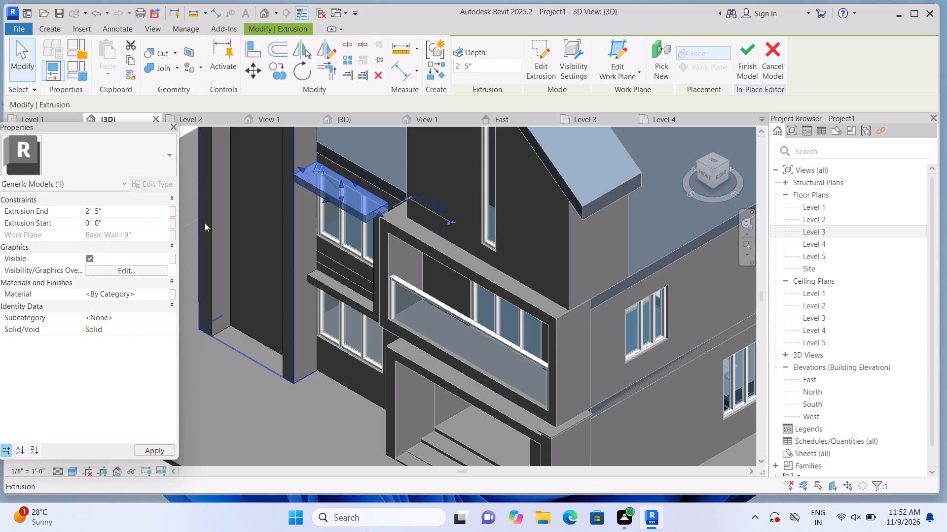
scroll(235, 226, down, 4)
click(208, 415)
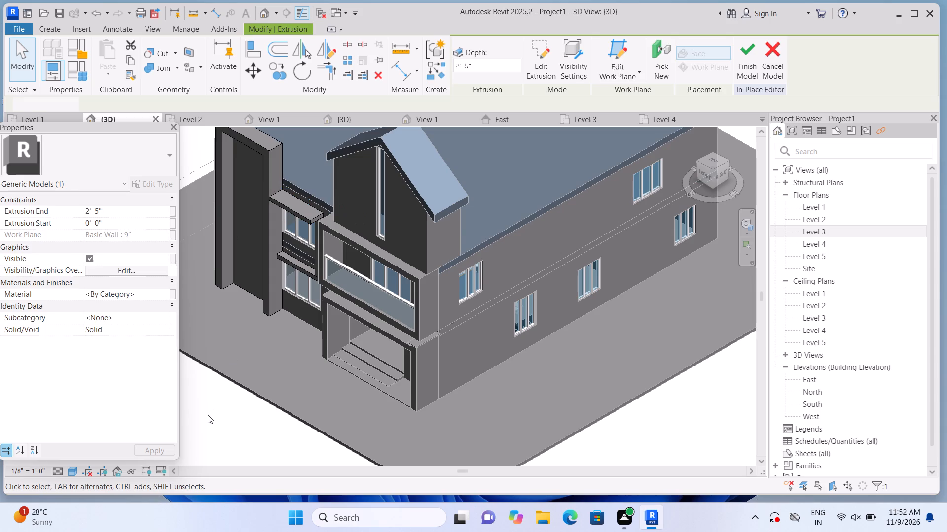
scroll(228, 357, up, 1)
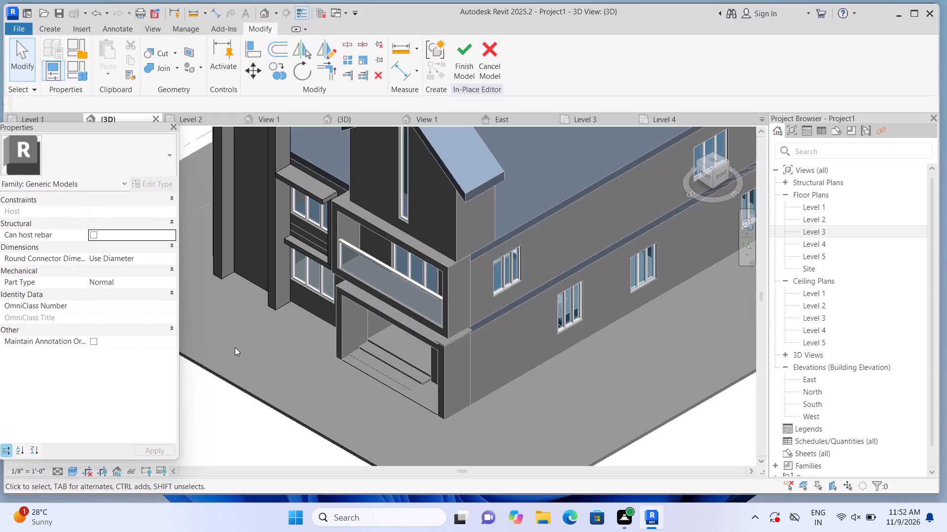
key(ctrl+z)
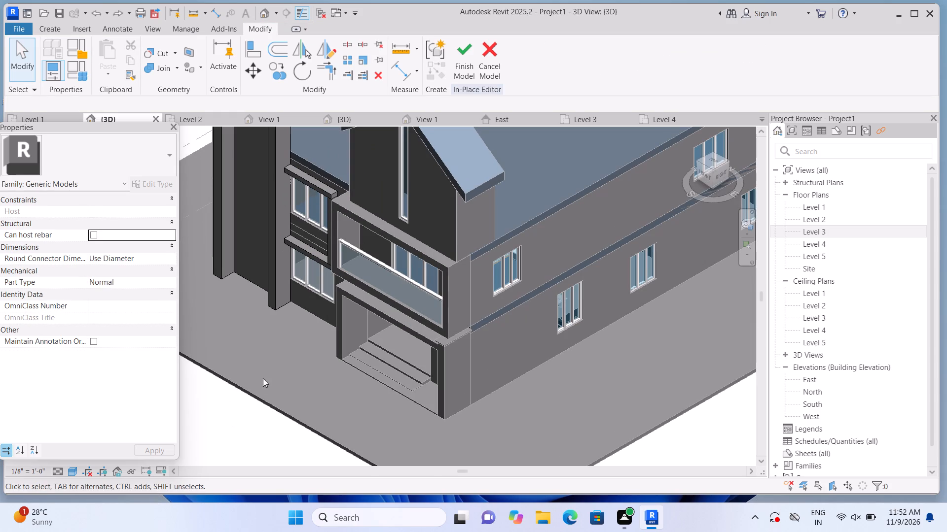
Examine the facade panel and window frame bands from the front-left corner and straight on from the front.
scroll(257, 401, up, 1)
shift+middle_drag(259, 403, 289, 412)
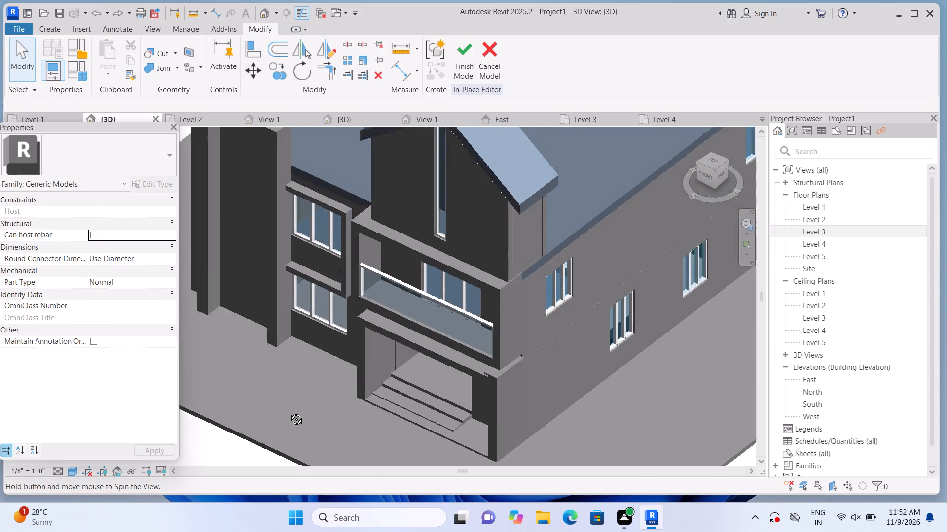
shift+middle_drag(289, 412, 432, 399)
scroll(458, 373, down, 10)
scroll(494, 421, up, 1)
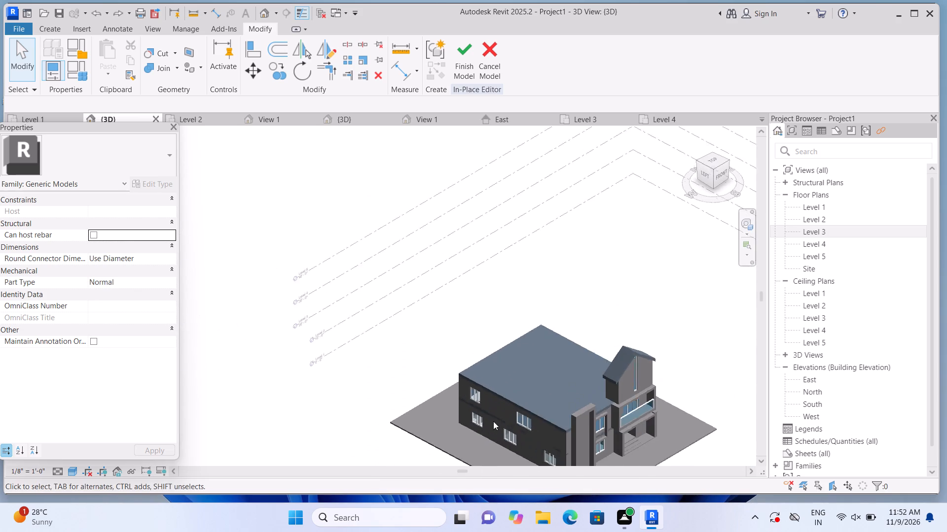
scroll(493, 421, up, 2)
middle_drag(493, 423, 382, 354)
scroll(380, 351, up, 3)
scroll(485, 435, up, 1)
middle_drag(479, 433, 404, 411)
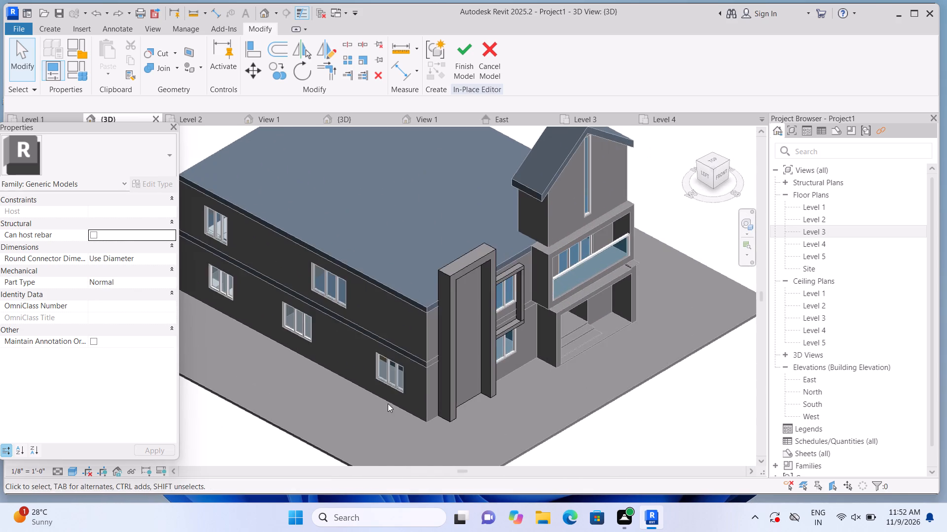
scroll(391, 403, up, 1)
scroll(391, 403, down, 1)
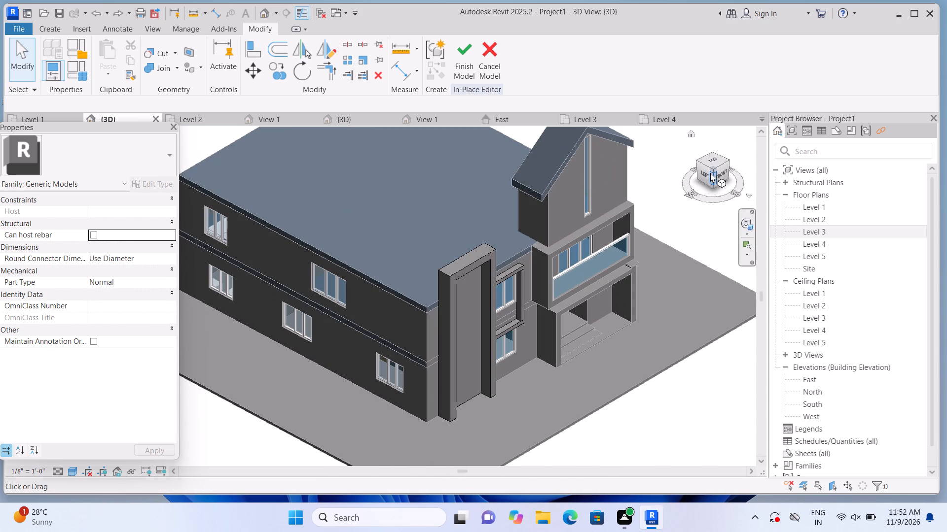
click(720, 174)
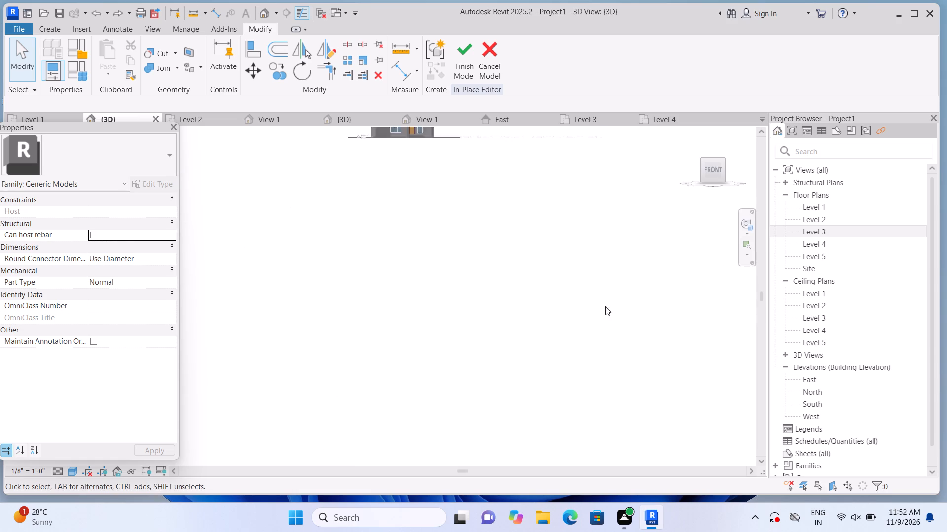
scroll(254, 375, up, 15)
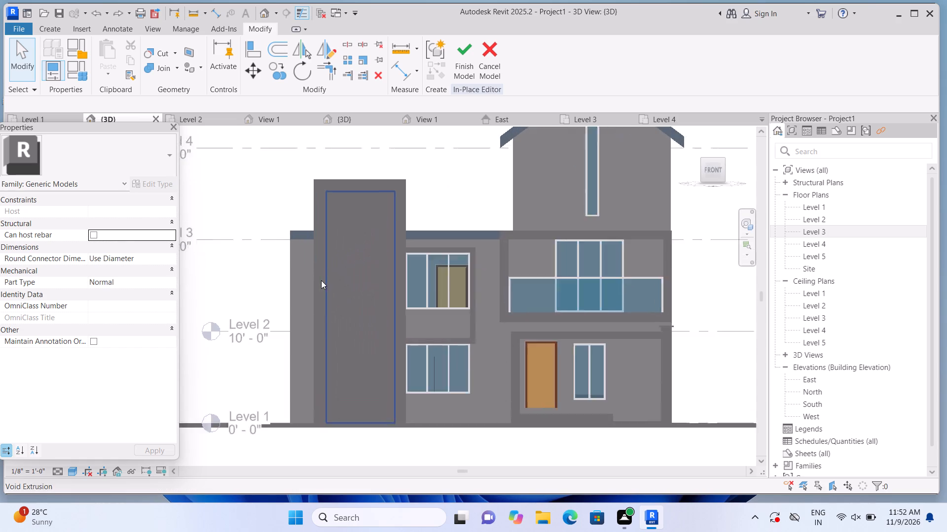
middle_drag(217, 284, 135, 254)
scroll(185, 268, down, 3)
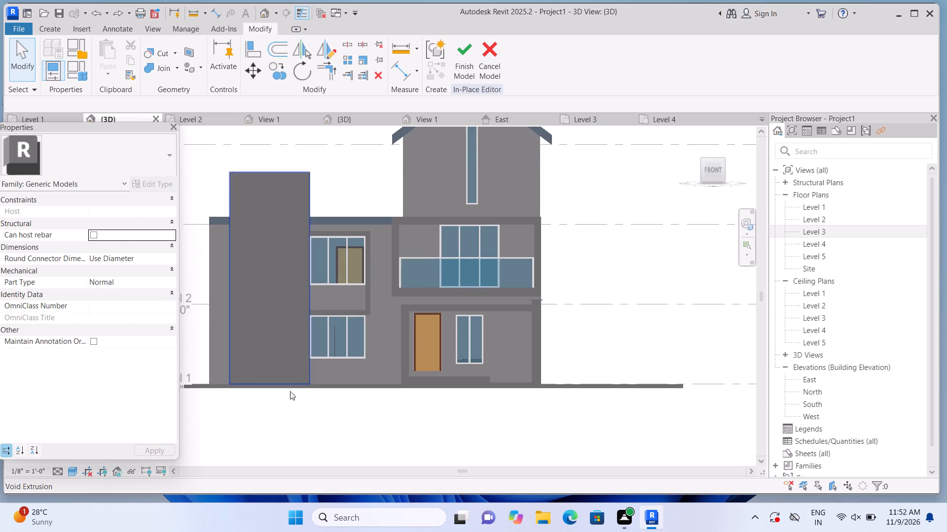
scroll(295, 425, down, 1)
middle_drag(328, 427, 371, 432)
middle_drag(342, 451, 401, 445)
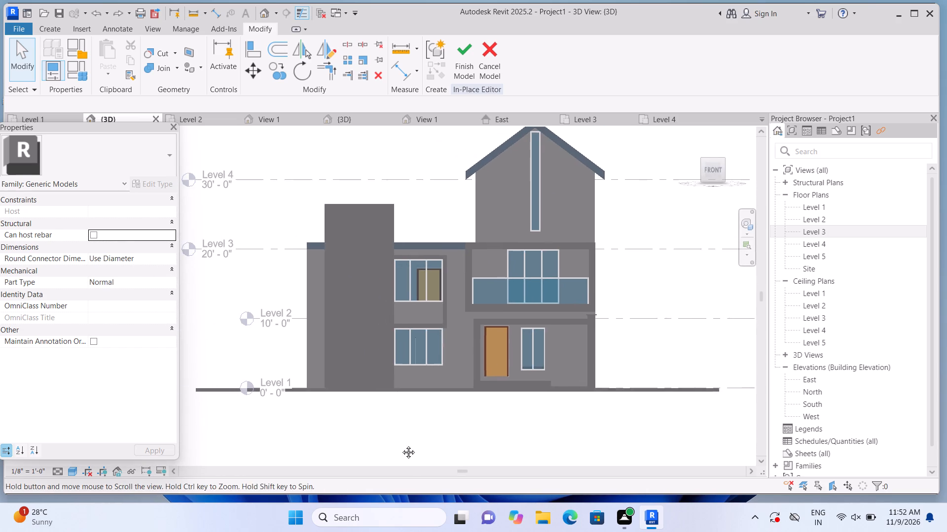
middle_drag(401, 445, 421, 448)
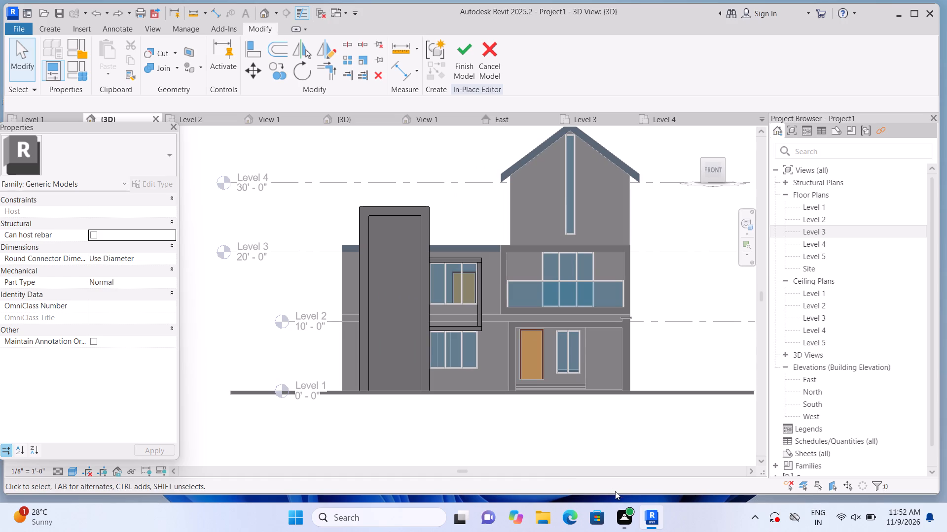
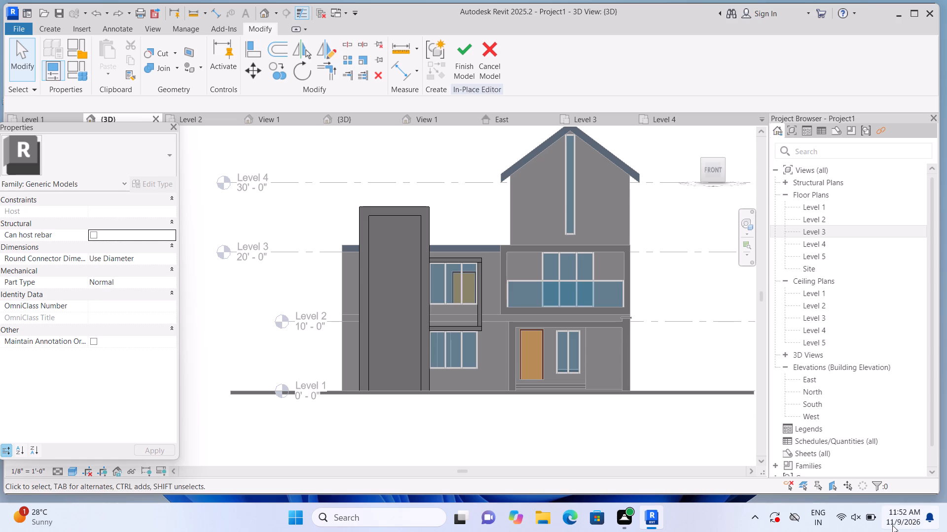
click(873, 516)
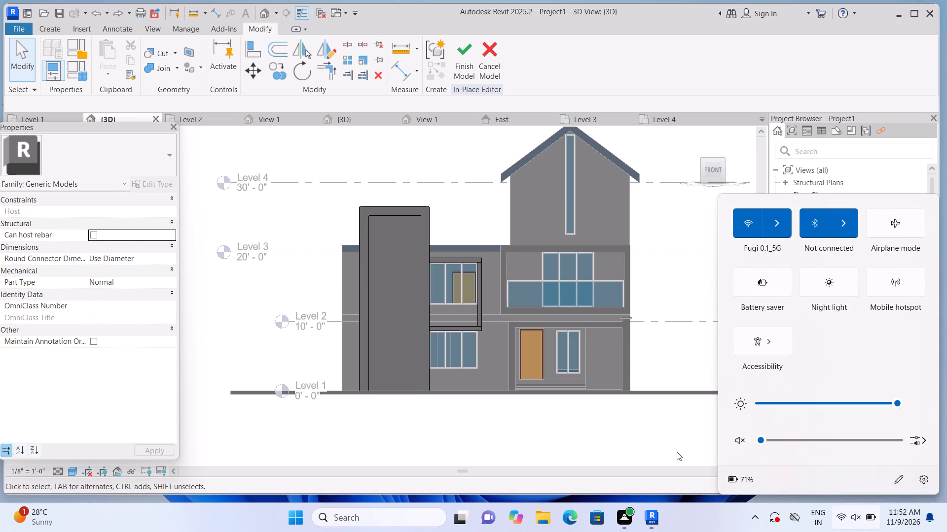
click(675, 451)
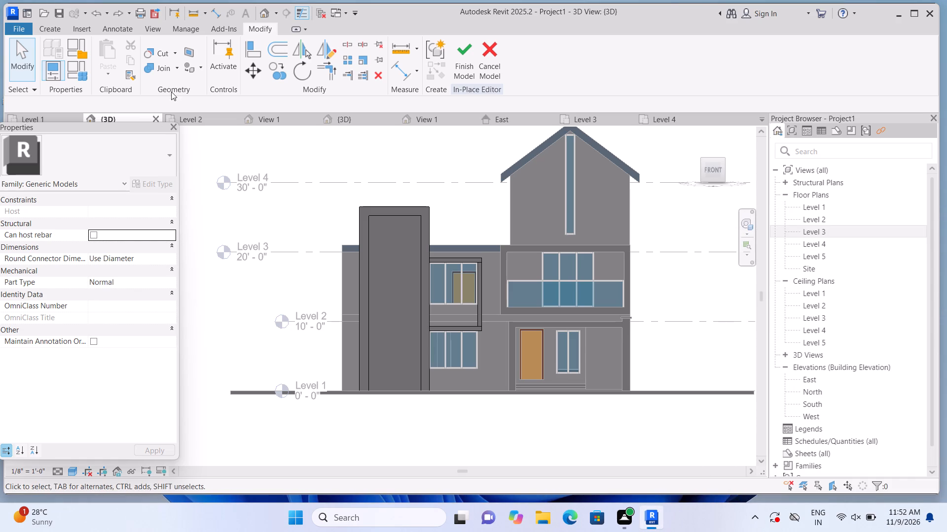
Join the geometry of the upper and lower horizontal bands to the vertical strip of the upper front window's frame.
click(181, 66)
click(182, 85)
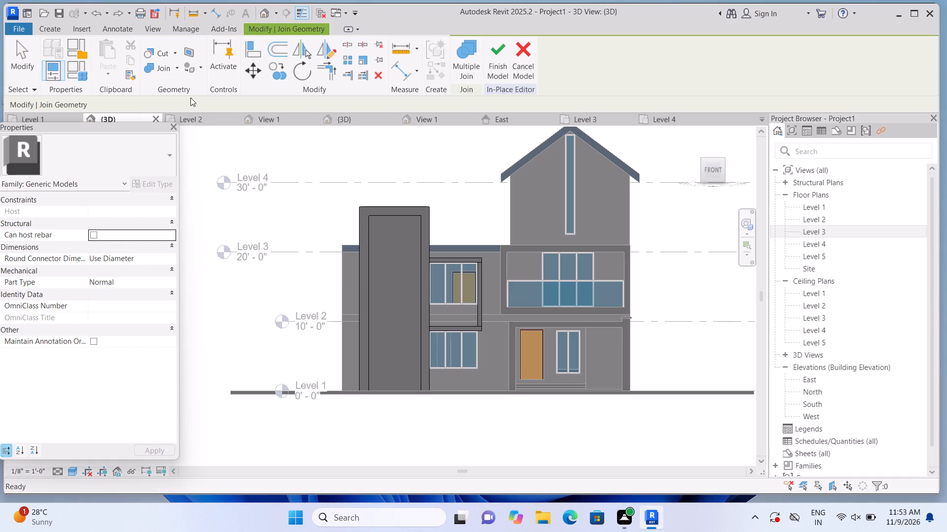
scroll(420, 267, up, 4)
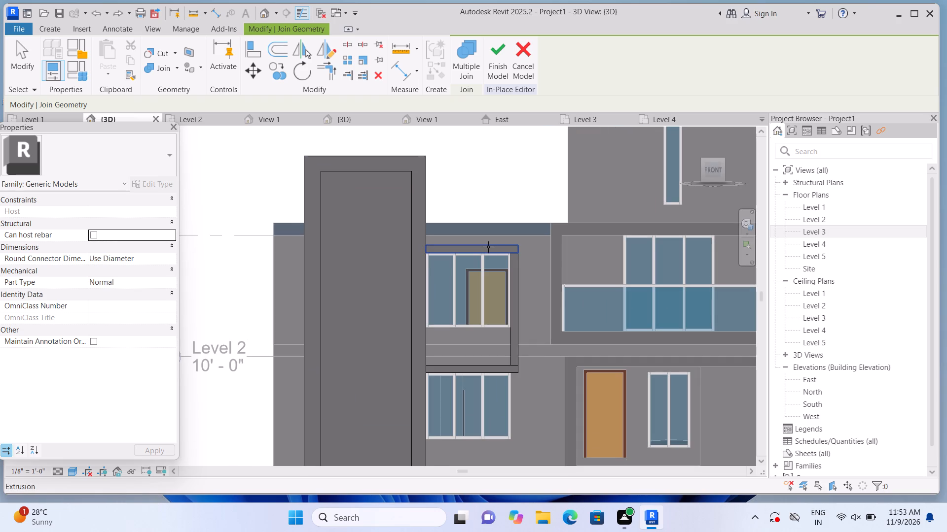
click(488, 247)
click(520, 273)
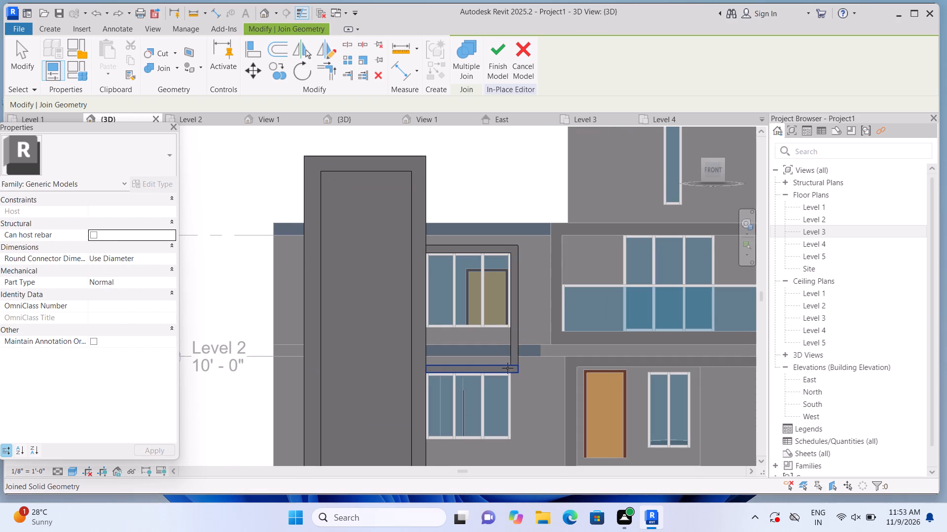
click(508, 368)
click(517, 348)
scroll(485, 198, down, 2)
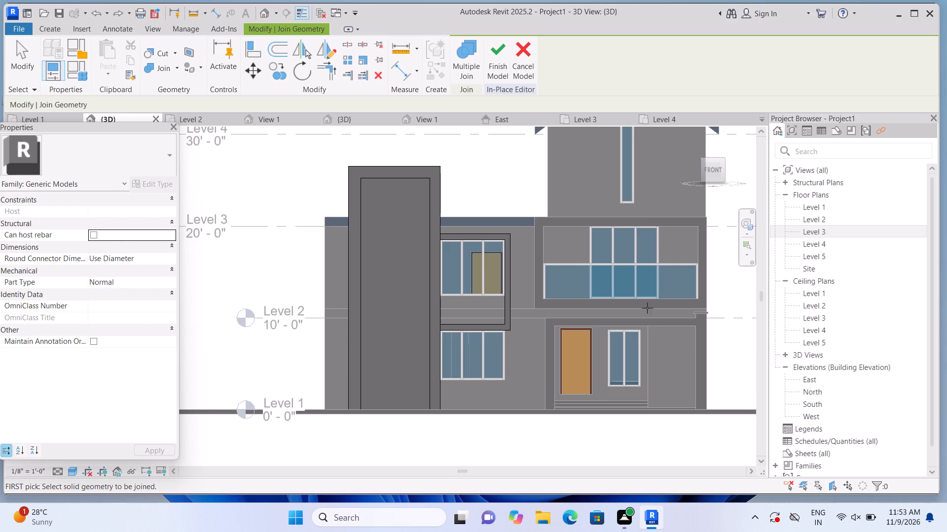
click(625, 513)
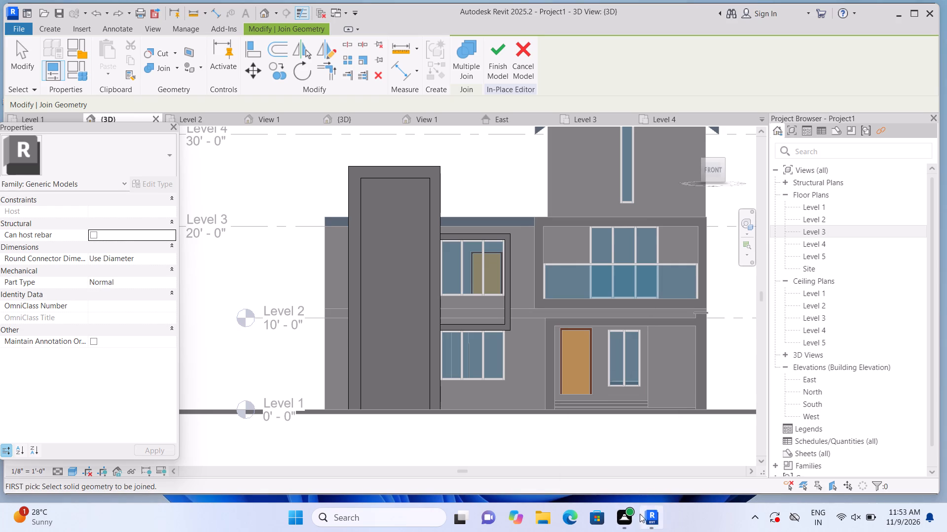
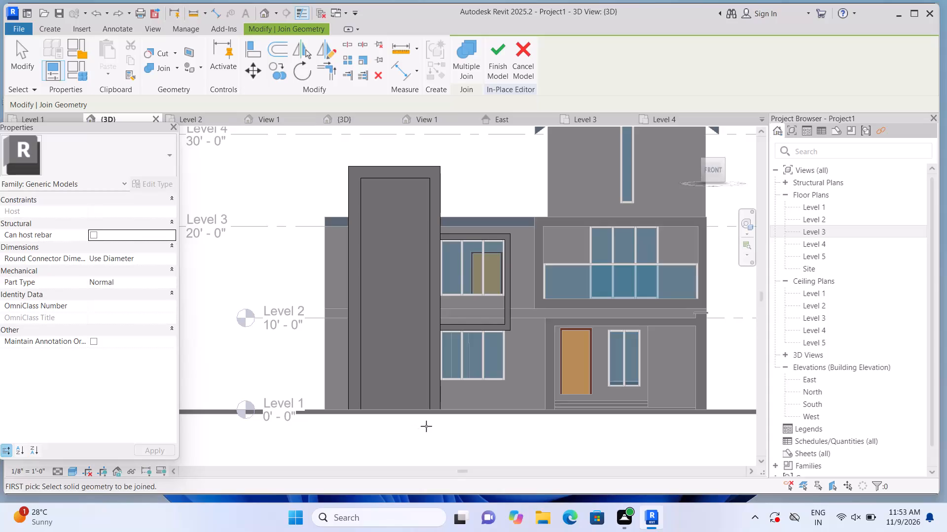
Start an extrusion on the front wall face and sketch a rectangle about 10'-3" by 1'-10" between upper window frame and roof top, from tower to balcony frame.
middle_drag(497, 424, 471, 429)
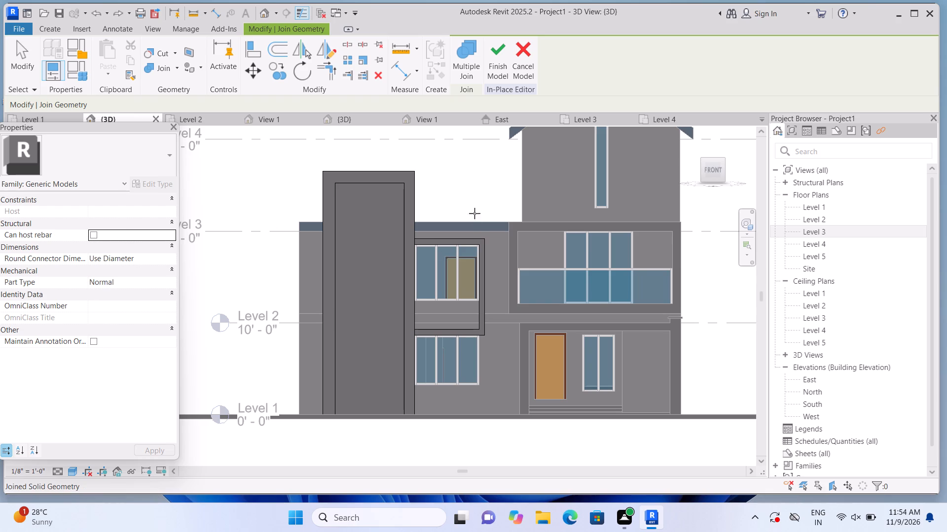
middle_drag(475, 187, 465, 203)
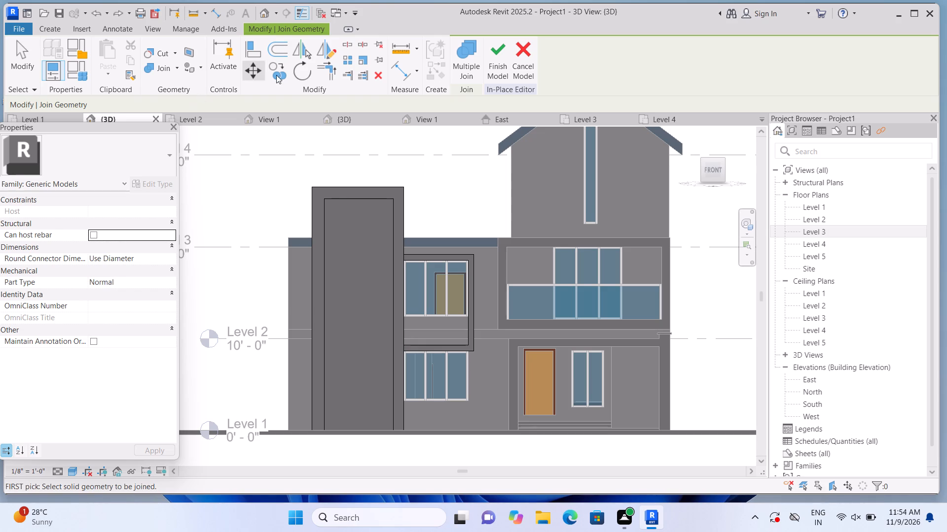
click(59, 33)
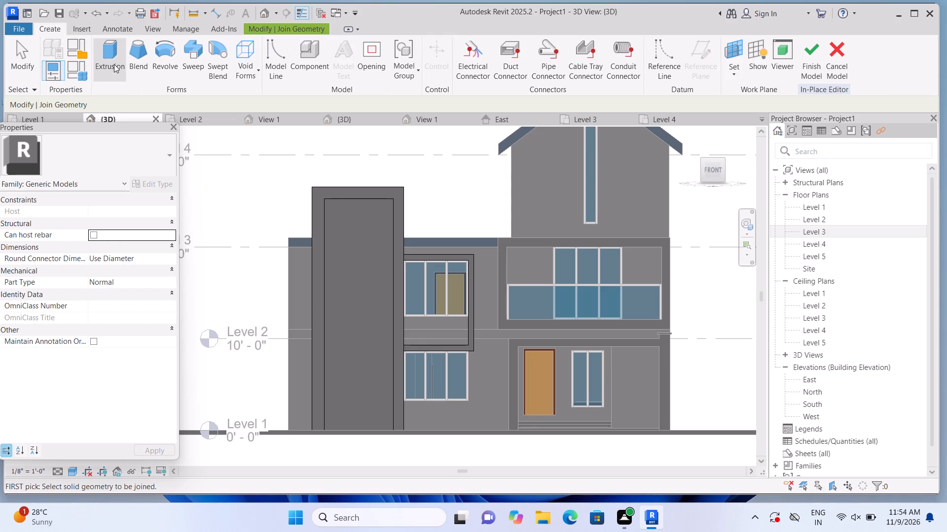
click(114, 64)
click(639, 73)
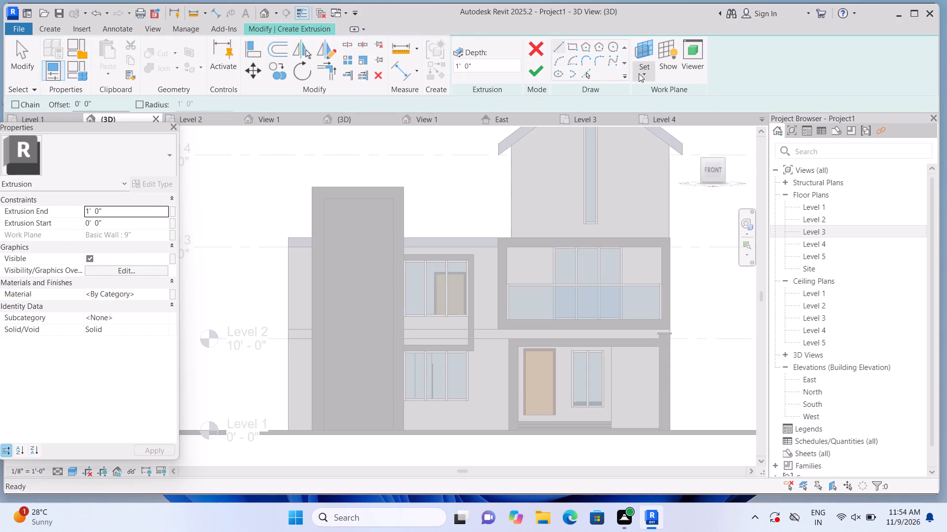
click(652, 120)
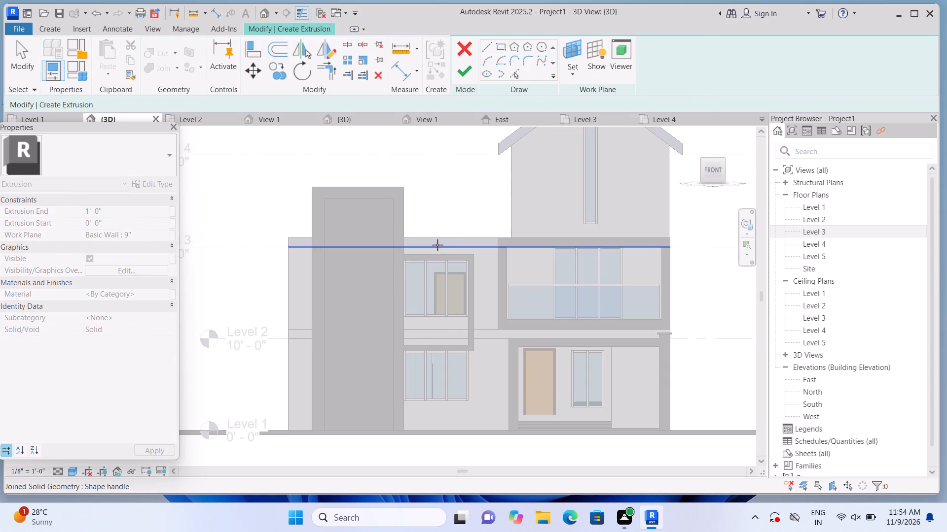
scroll(443, 251, up, 1)
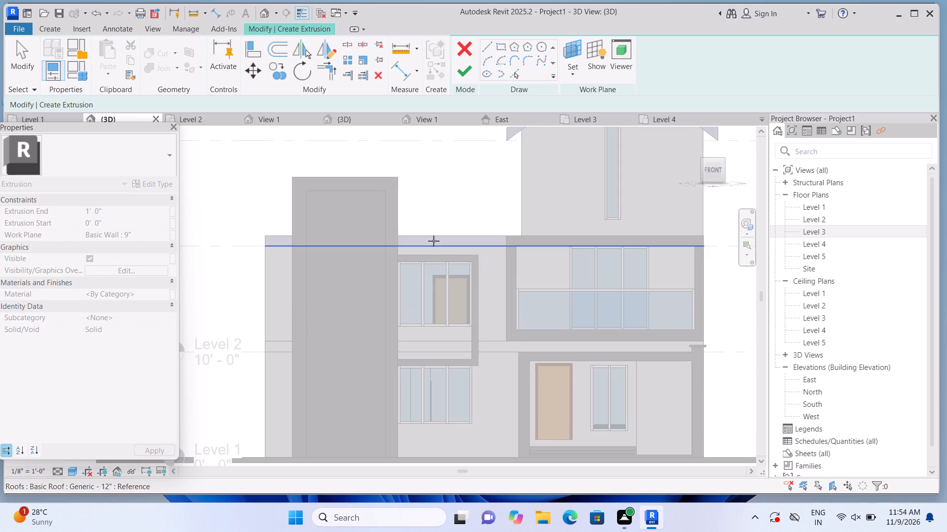
click(498, 271)
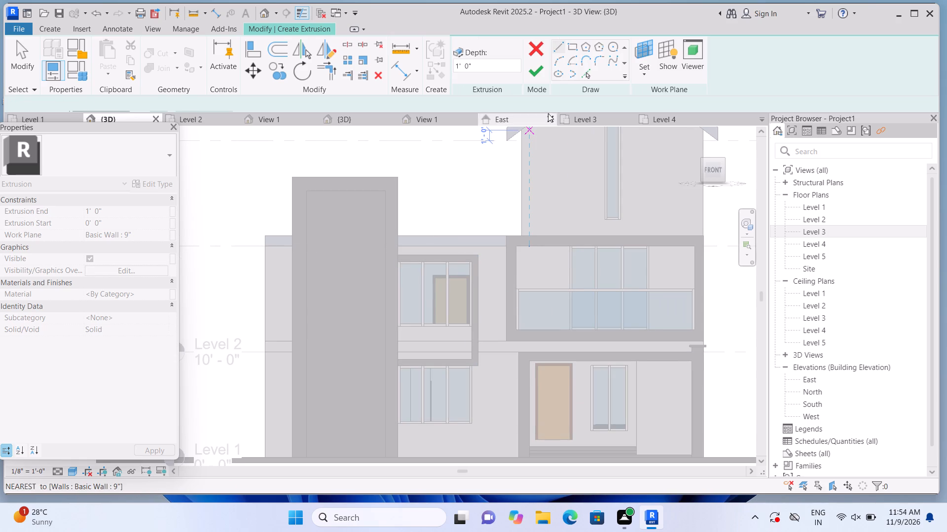
click(572, 47)
scroll(433, 256, up, 2)
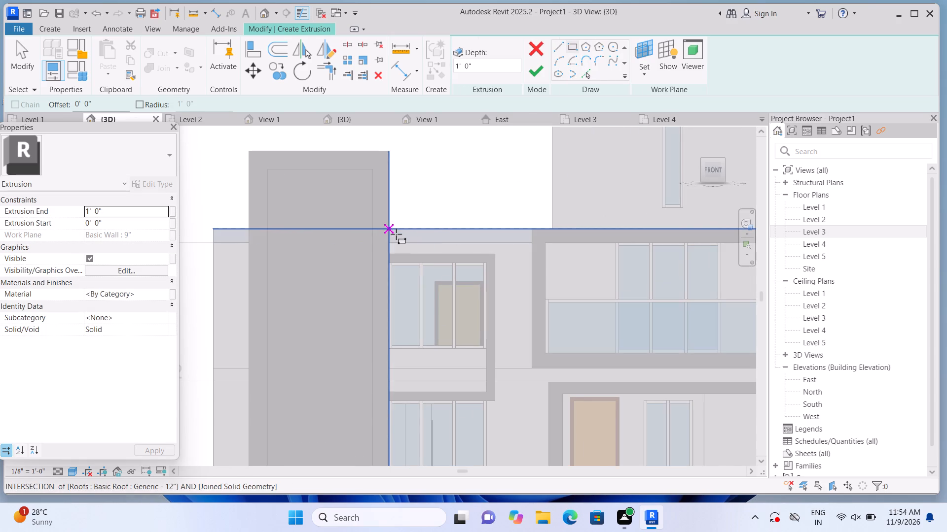
scroll(398, 237, up, 1)
click(572, 42)
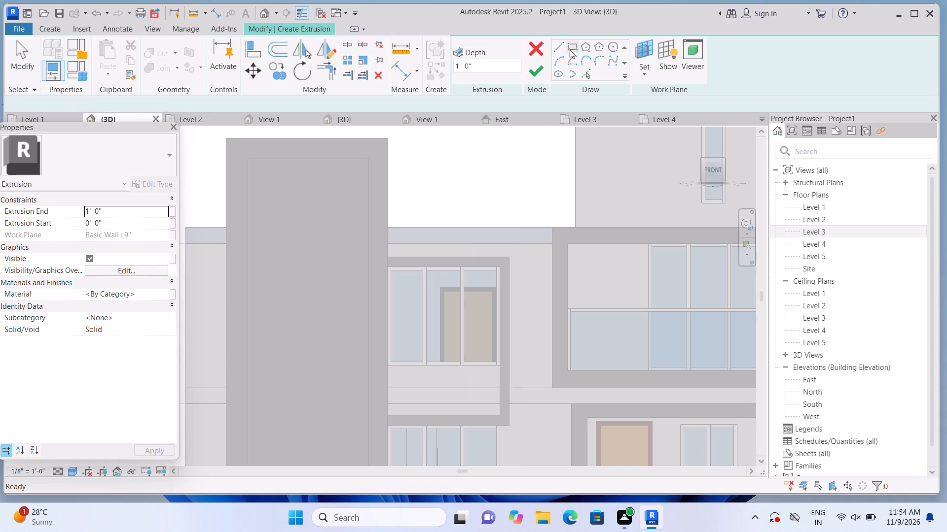
scroll(406, 257, up, 3)
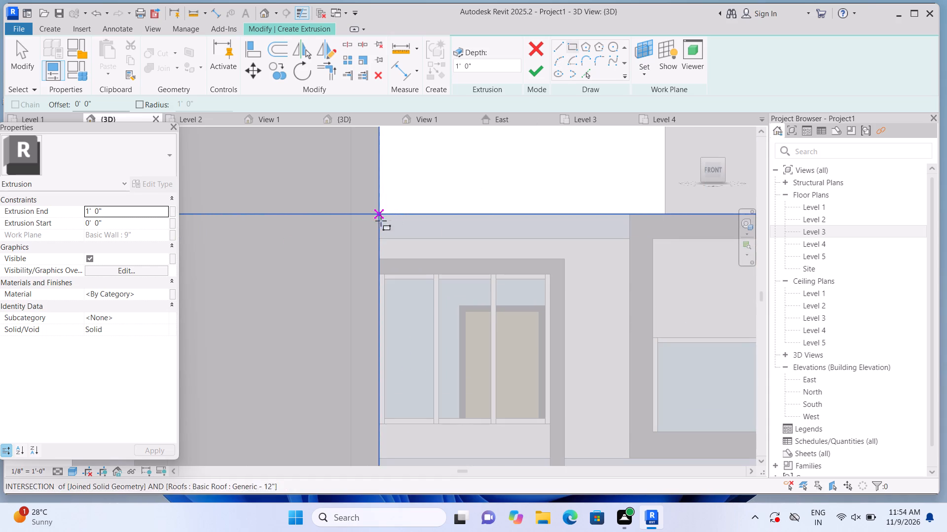
click(381, 260)
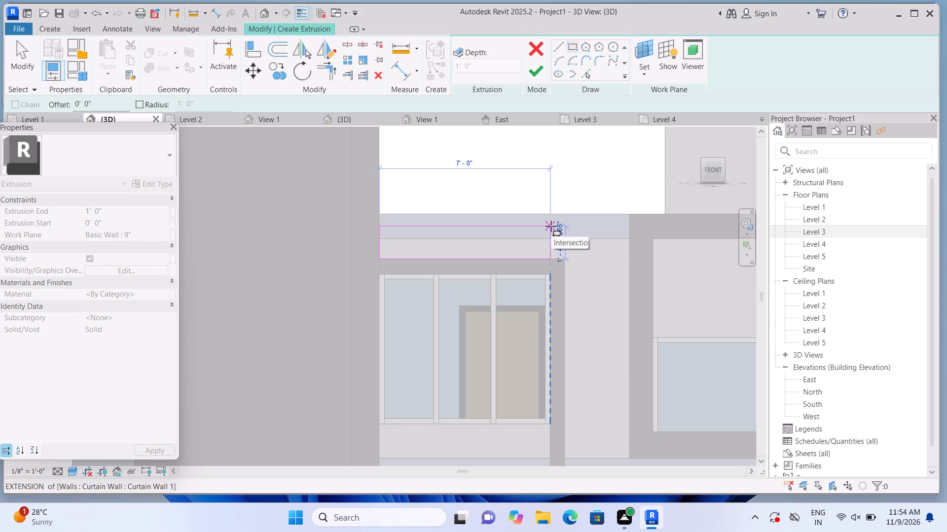
click(632, 218)
Set the extrusion end of the band above the upper front window to 2" and finish the extrusion.
click(124, 209)
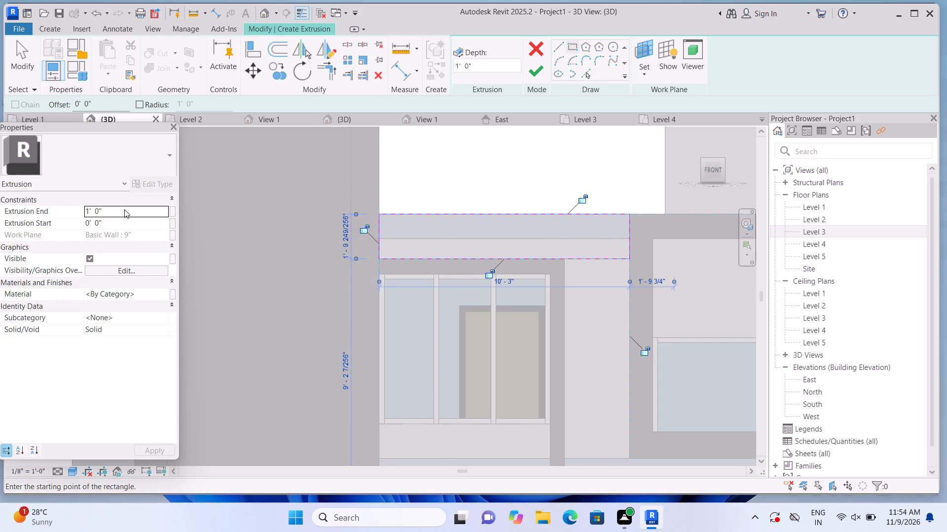
key(BackSpace)
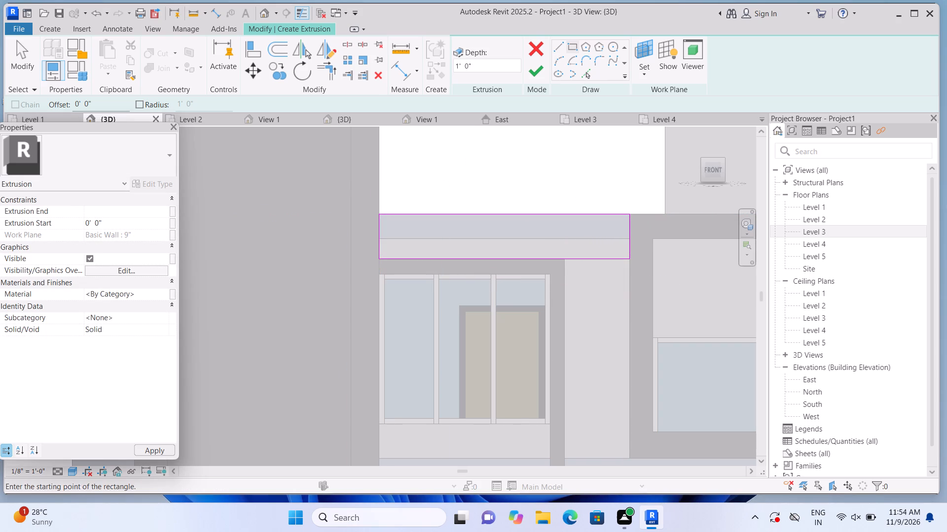
text(2")
key(Return)
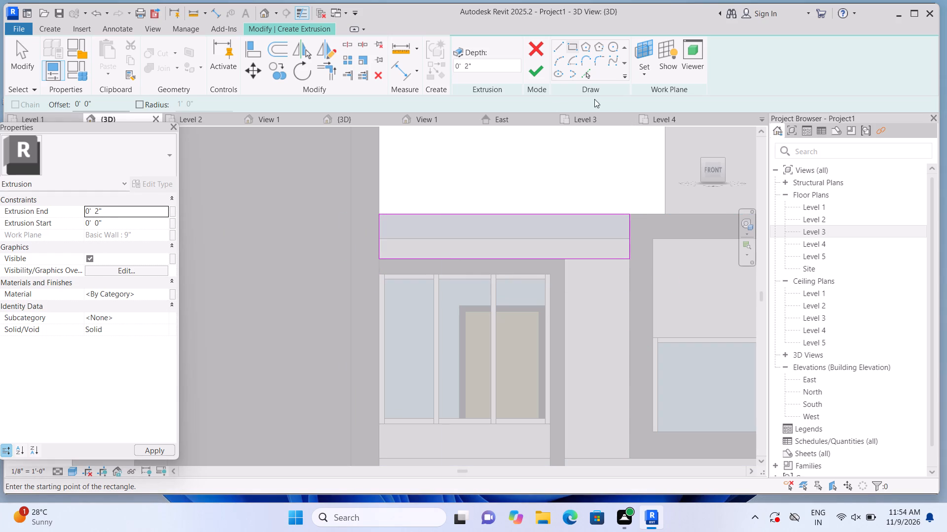
click(541, 75)
click(548, 160)
Extrude a 2" vertical rectangle on the front wall between the upper window frame and balcony frame, from the top band down to the balcony's underside.
scroll(545, 162, down, 1)
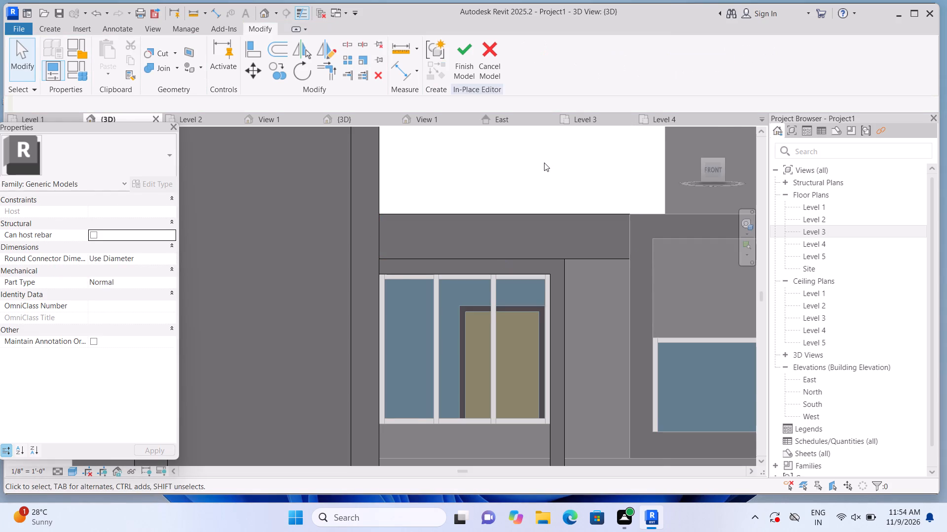
scroll(545, 168, down, 3)
middle_drag(567, 282, 458, 260)
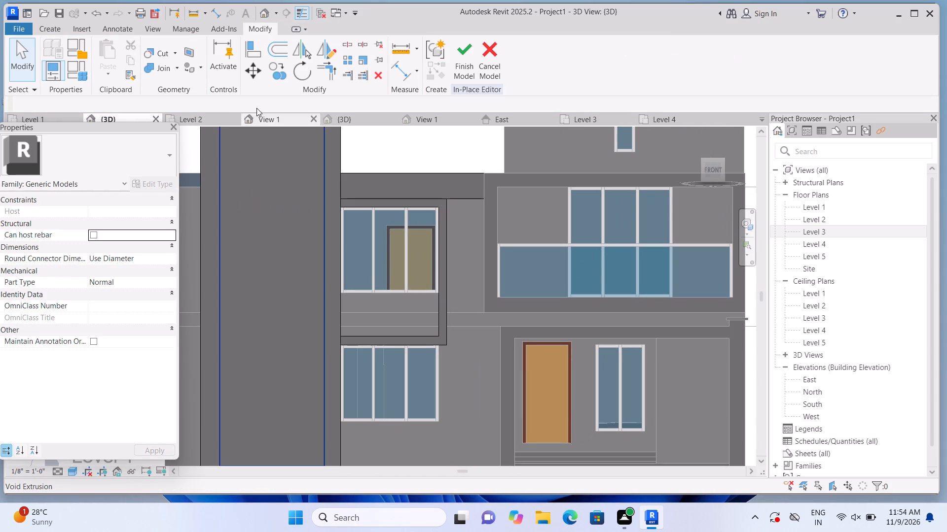
click(48, 33)
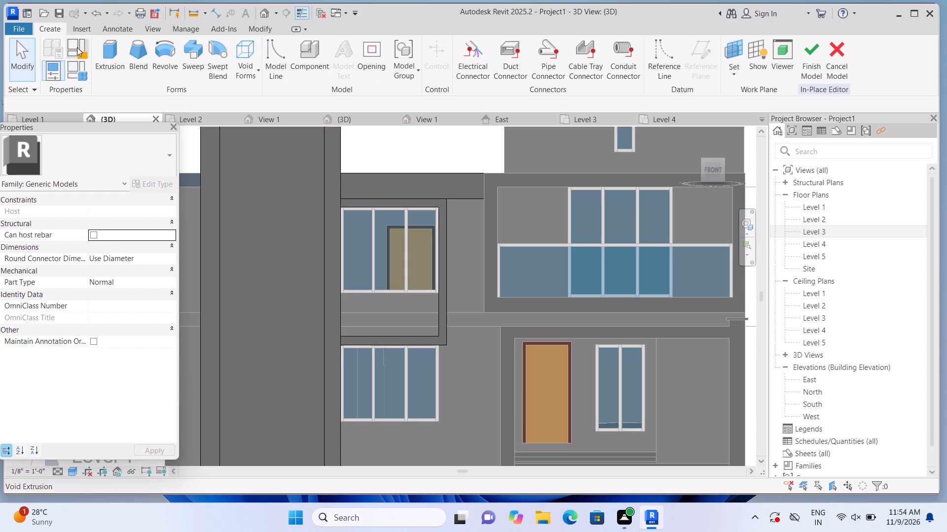
click(105, 57)
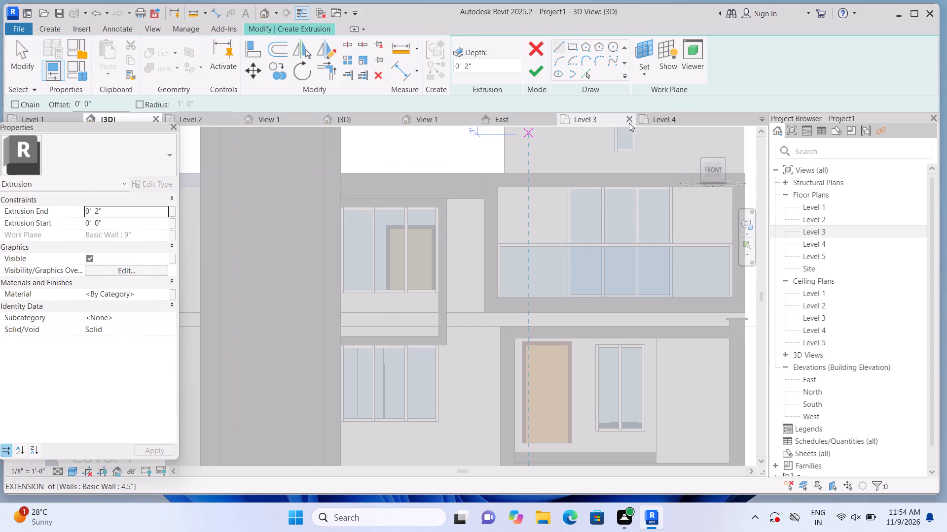
click(643, 75)
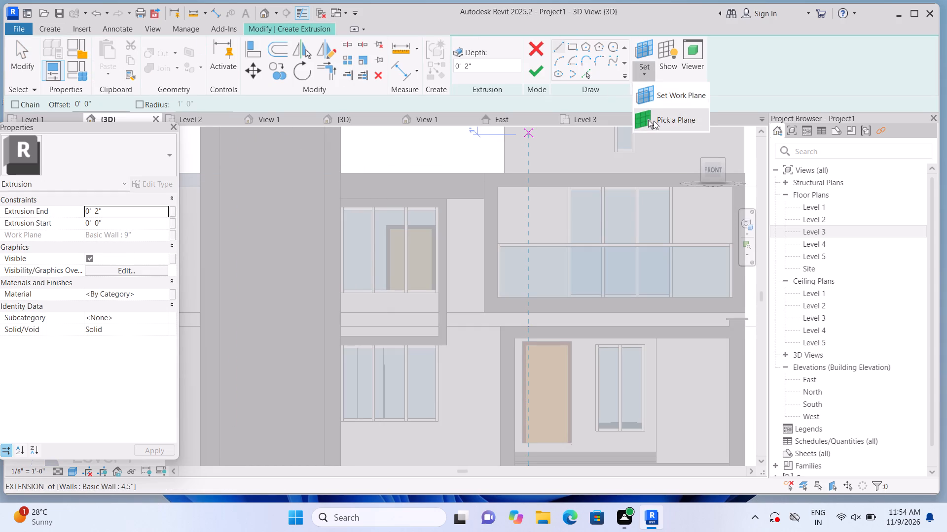
click(654, 121)
click(472, 277)
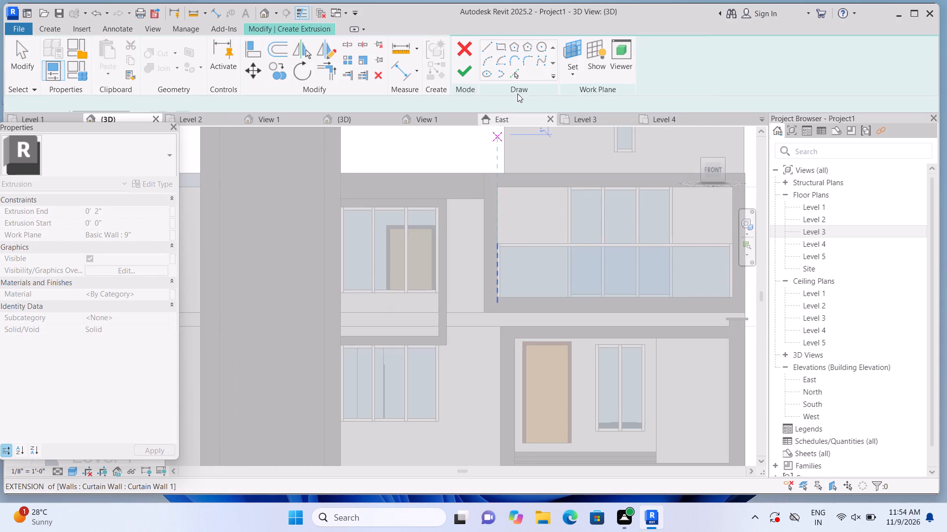
click(573, 47)
scroll(500, 229, up, 1)
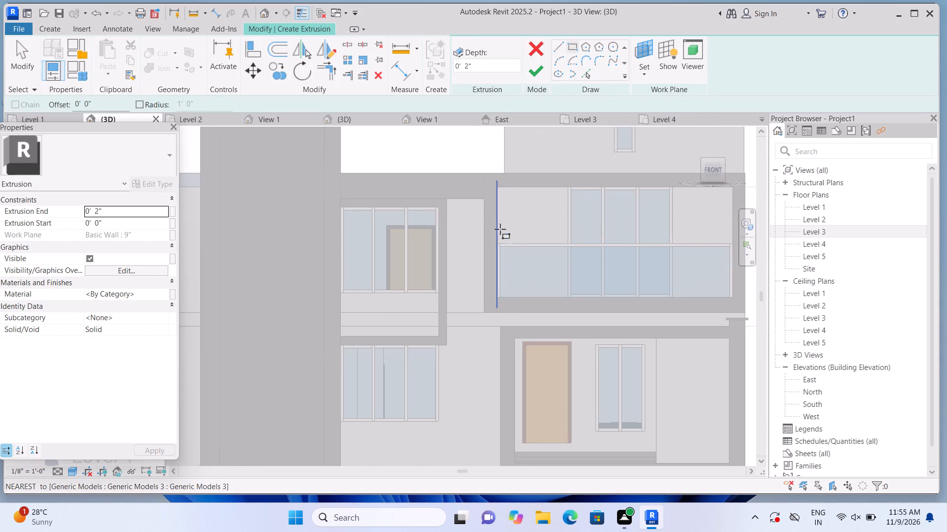
scroll(500, 229, up, 1)
click(429, 188)
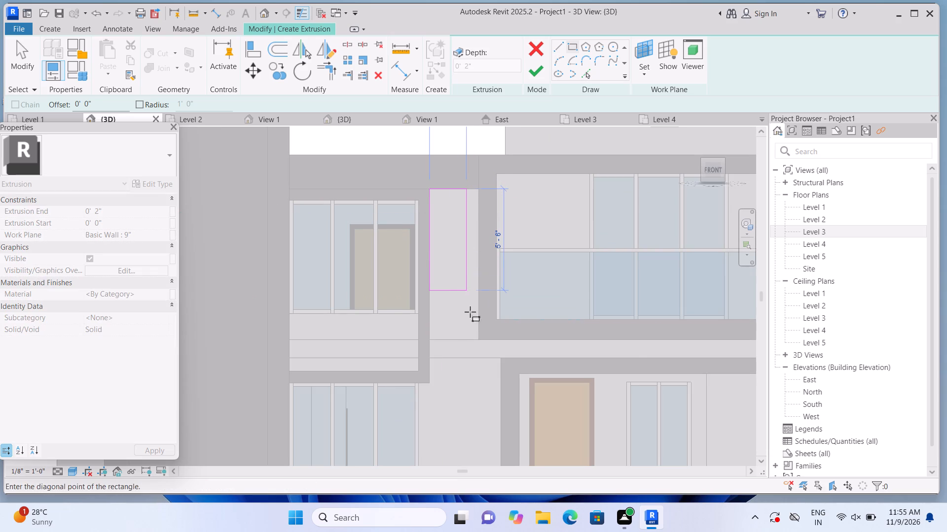
middle_drag(484, 450, 473, 309)
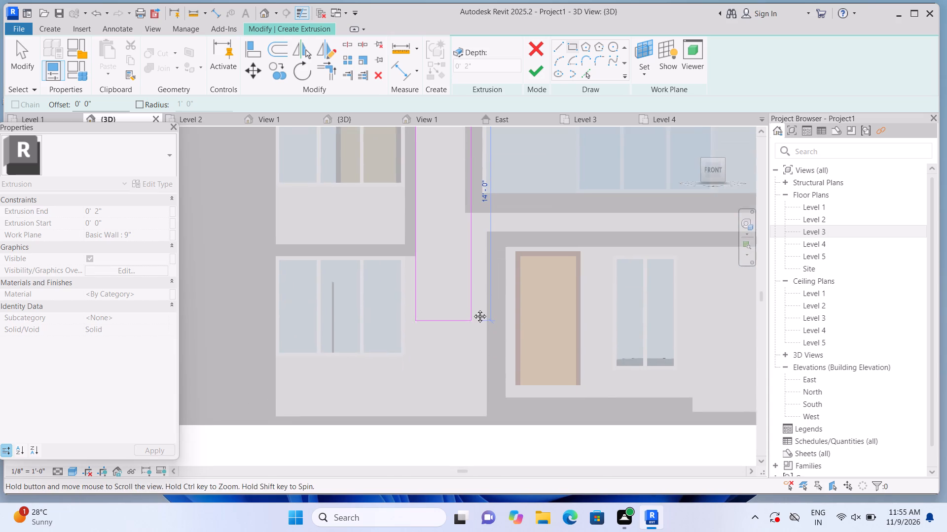
middle_drag(473, 309, 475, 304)
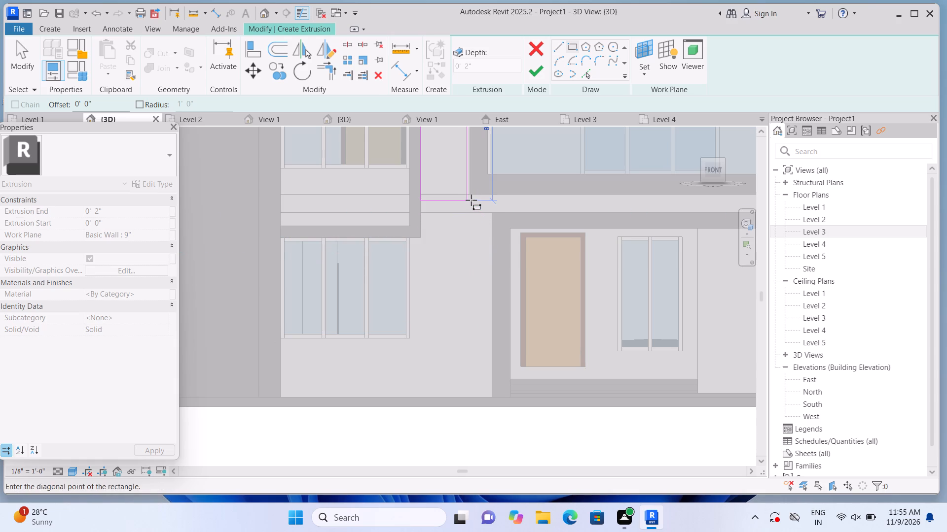
scroll(471, 198, up, 4)
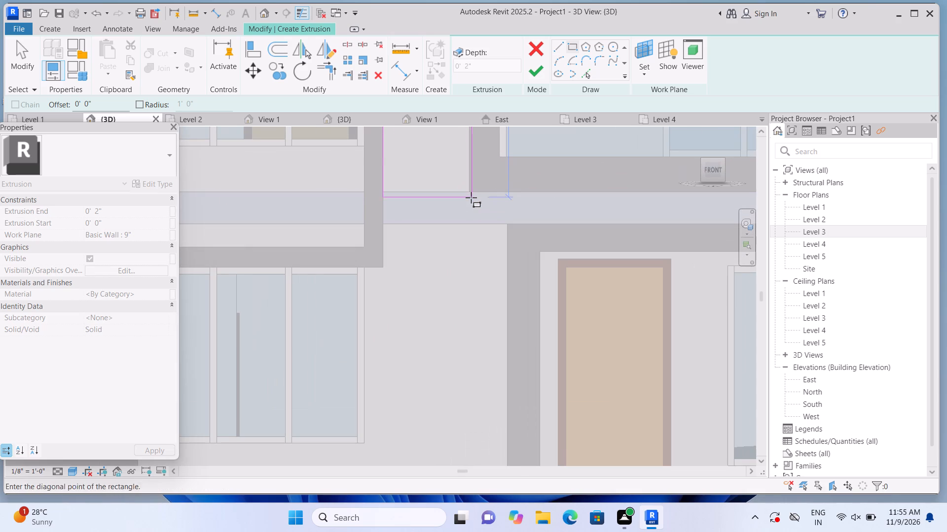
click(471, 198)
click(536, 78)
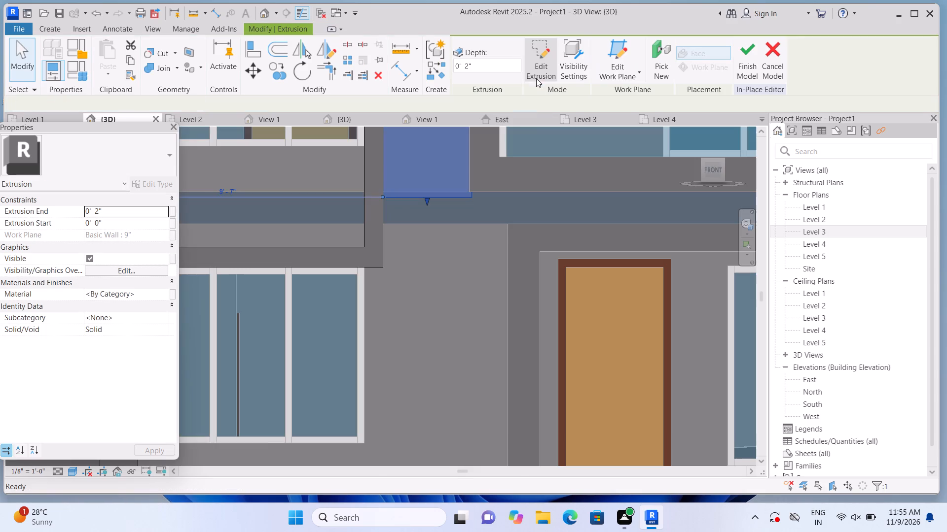
Set the extrusion end of the vertical panel between the window frame and balcony frame to 2".
scroll(480, 227, down, 2)
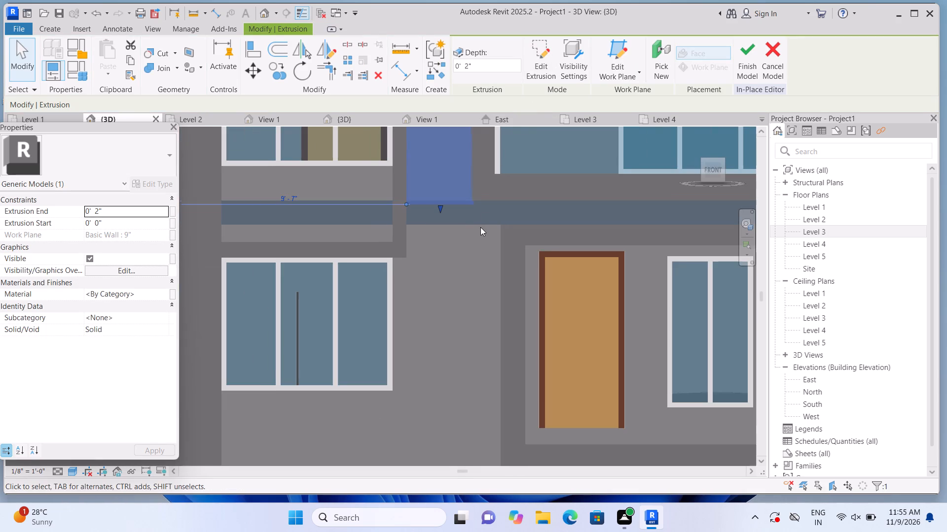
click(136, 210)
key(BackSpace)
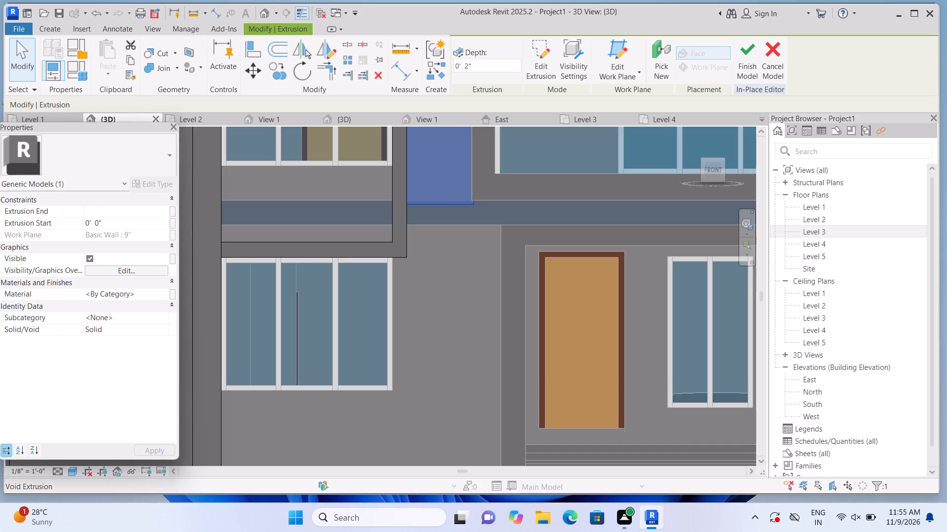
text(2")
key(Return)
key(Escape)
Extrude a 2" horizontal band about 1'-0" high on the front wall, between balcony frame and entrance frame, from the vertical panel to the house's far edge.
scroll(440, 334, down, 3)
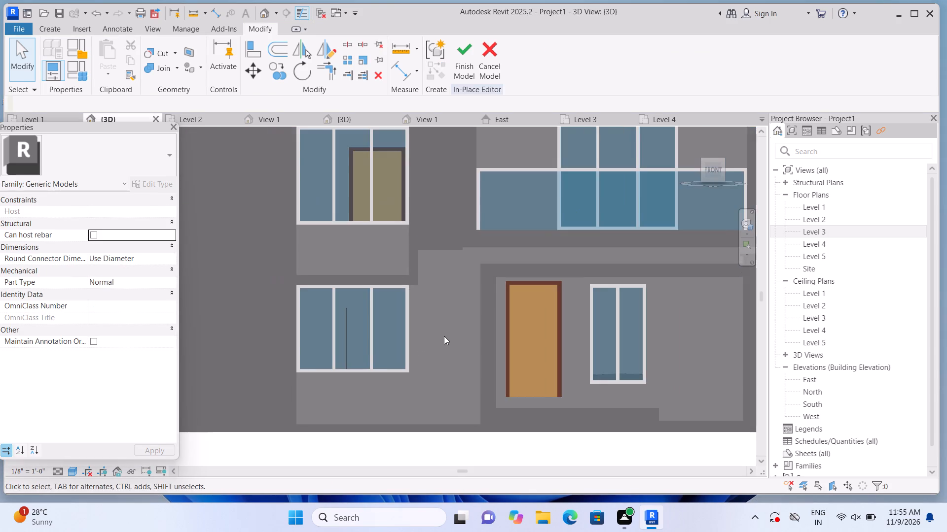
middle_drag(443, 315, 411, 353)
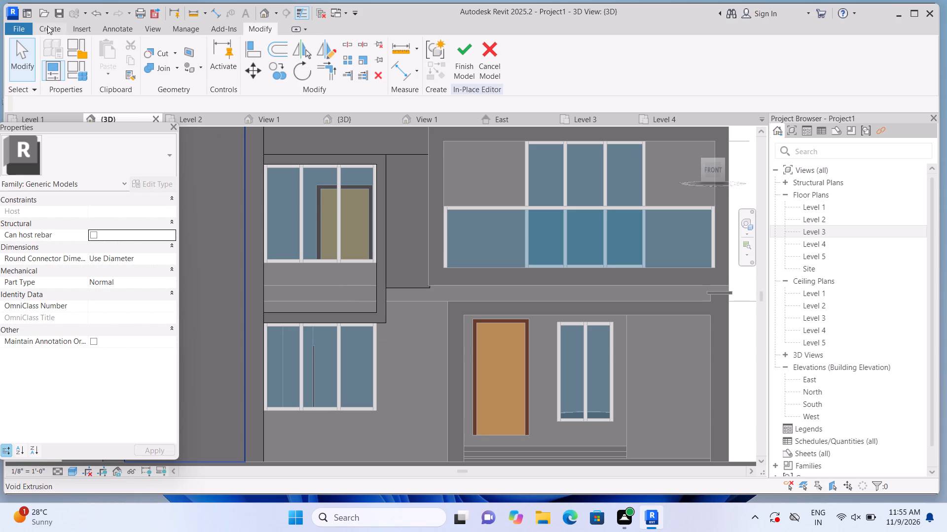
click(47, 26)
click(118, 61)
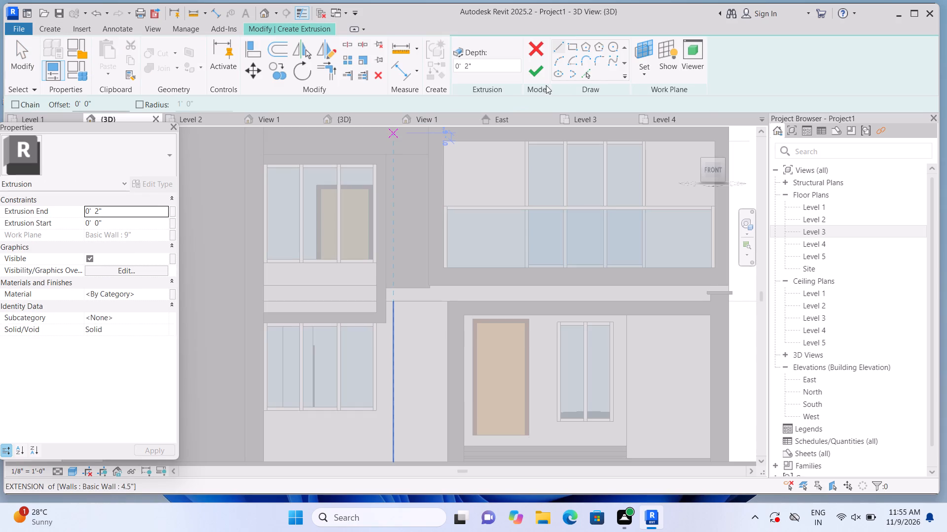
click(651, 79)
click(653, 118)
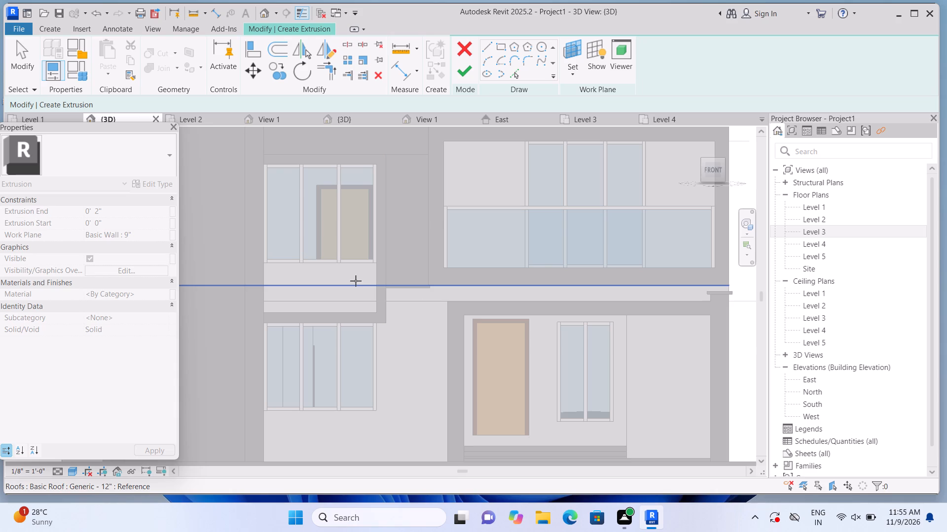
scroll(322, 285, down, 3)
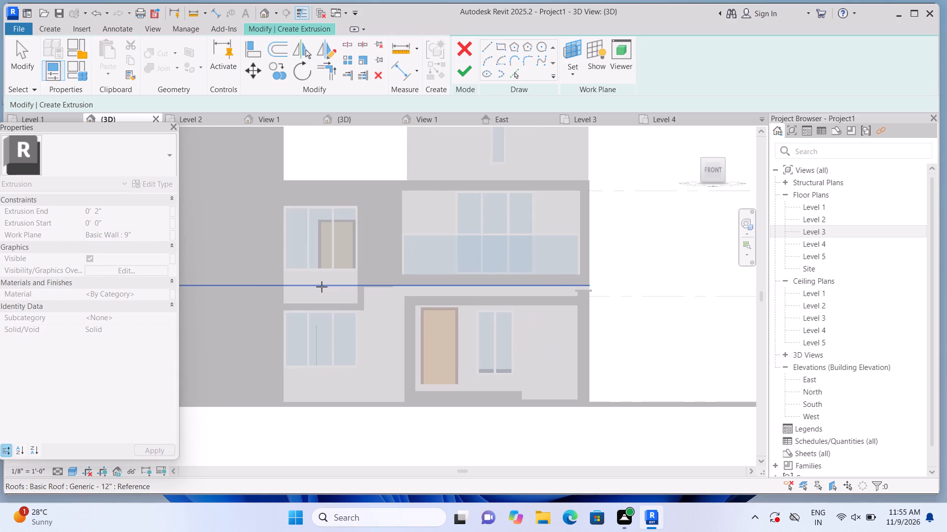
scroll(328, 291, up, 1)
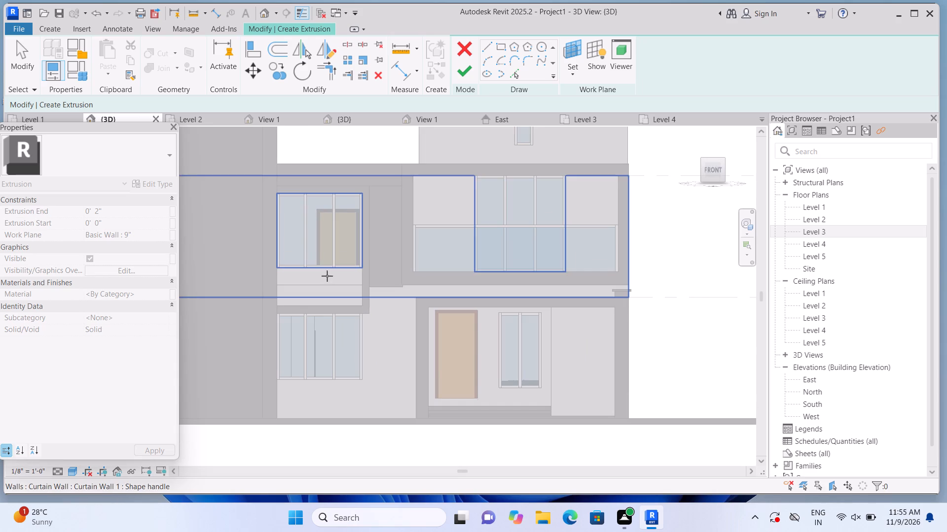
click(327, 277)
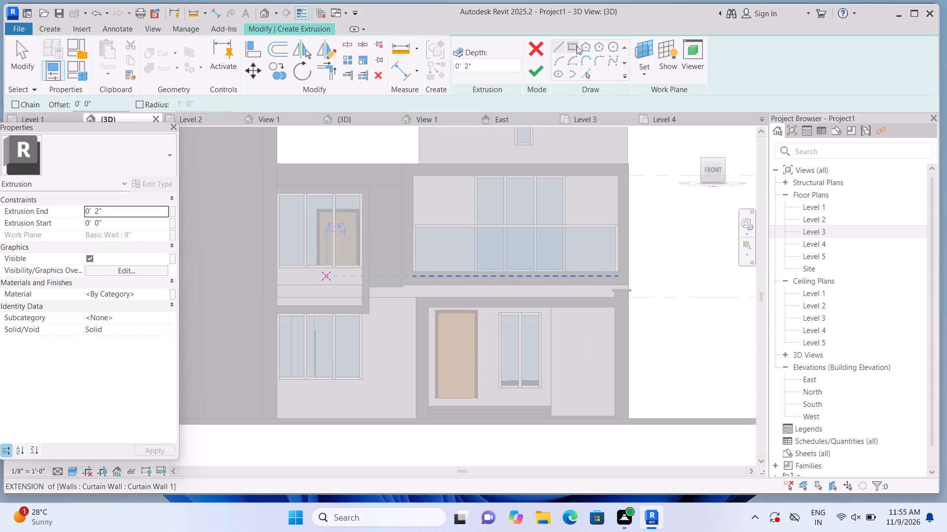
click(577, 46)
scroll(382, 280, up, 5)
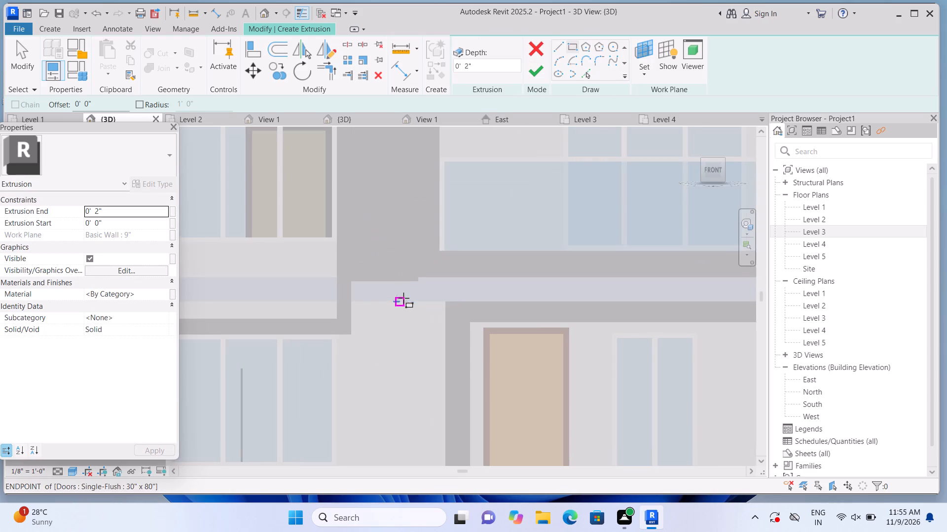
scroll(403, 298, up, 1)
click(421, 279)
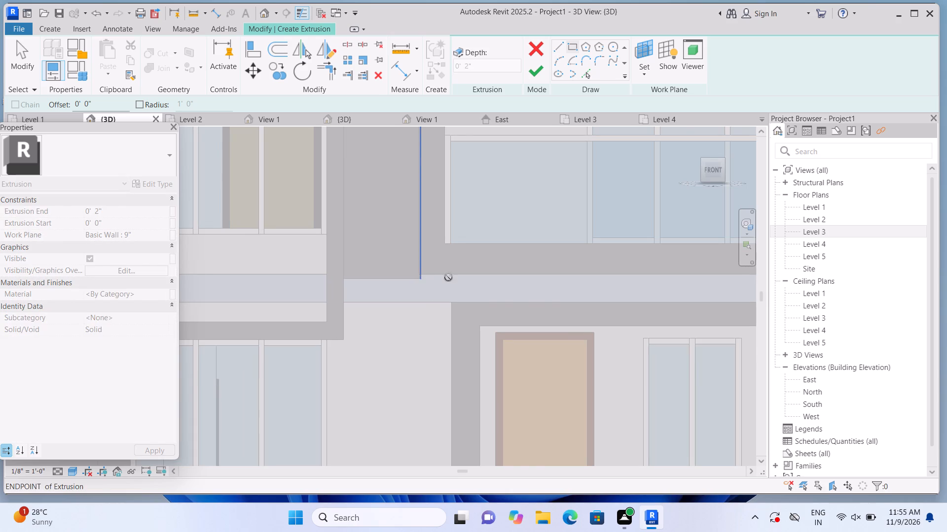
key(Escape)
scroll(489, 293, up, 2)
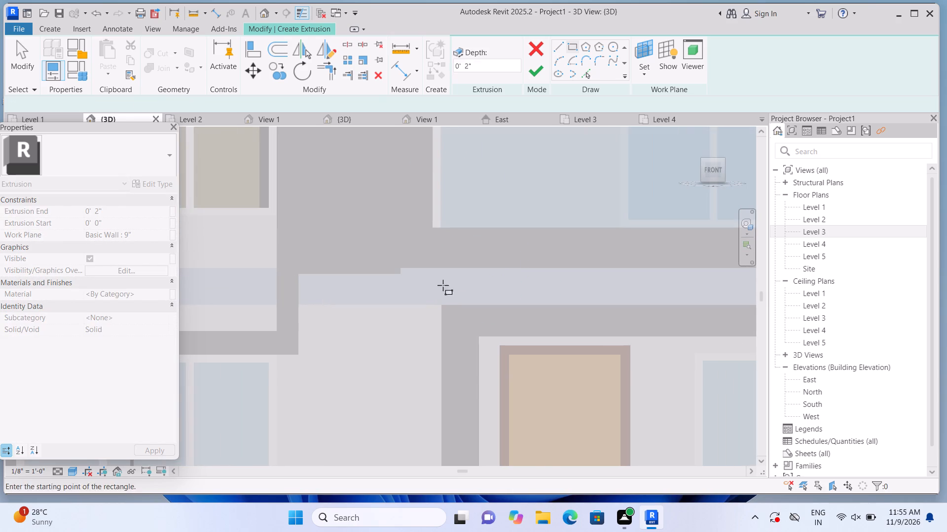
scroll(437, 283, up, 3)
click(387, 263)
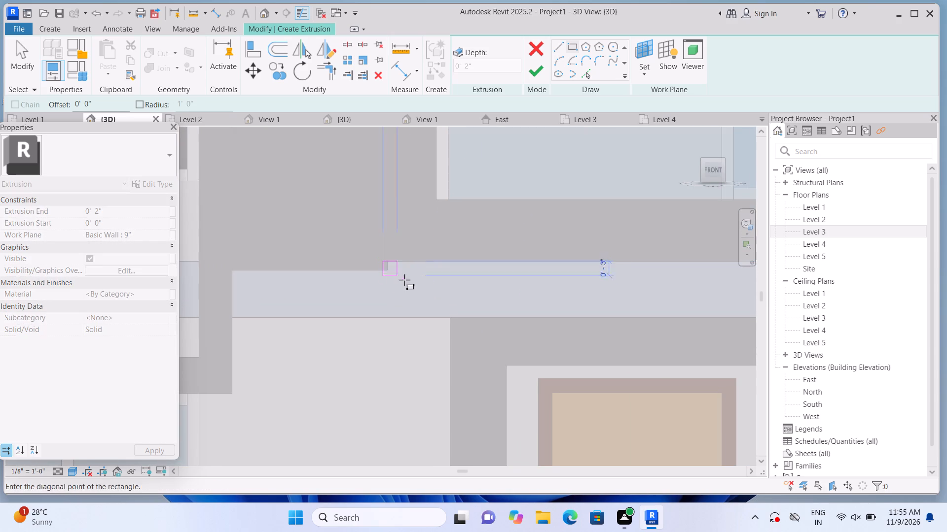
scroll(615, 303, down, 1)
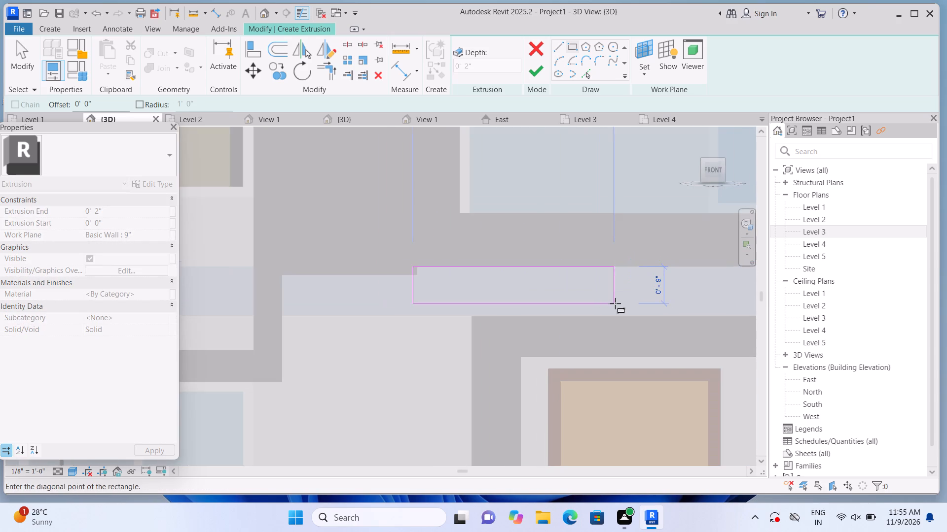
middle_drag(618, 305, 482, 318)
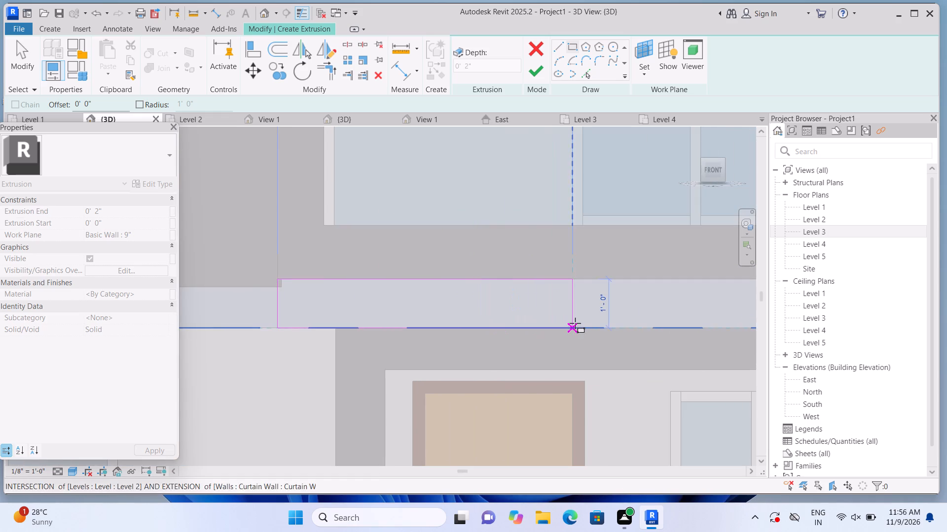
middle_drag(566, 322, 418, 298)
middle_drag(617, 307, 390, 326)
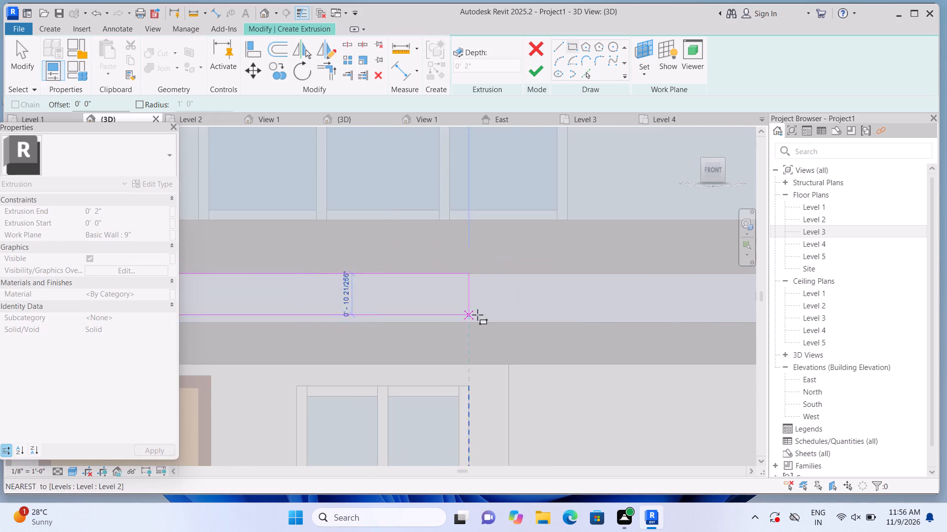
scroll(477, 315, down, 4)
scroll(548, 314, up, 4)
scroll(599, 313, up, 1)
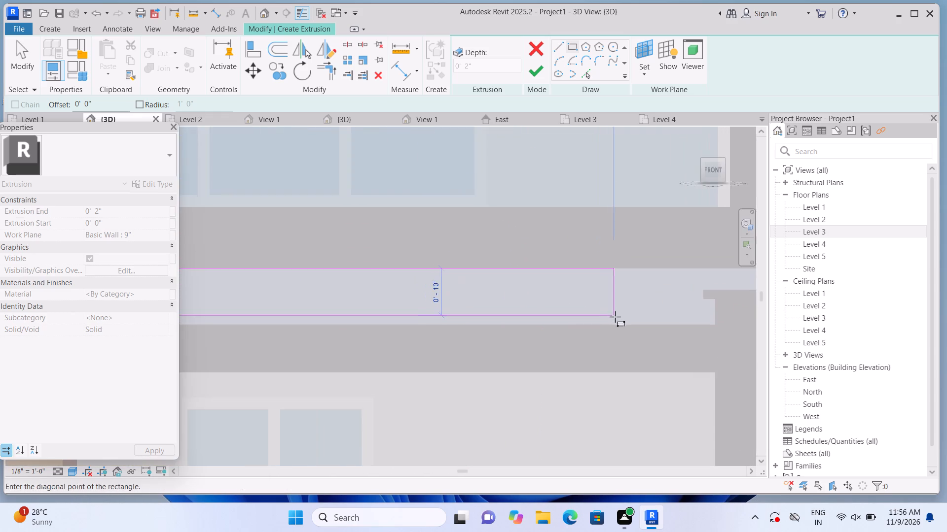
middle_drag(620, 314, 456, 317)
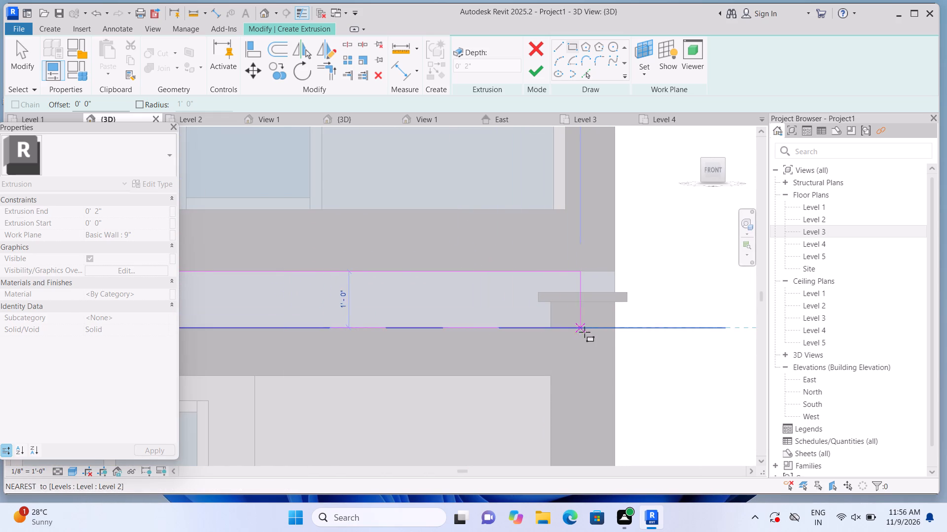
click(618, 332)
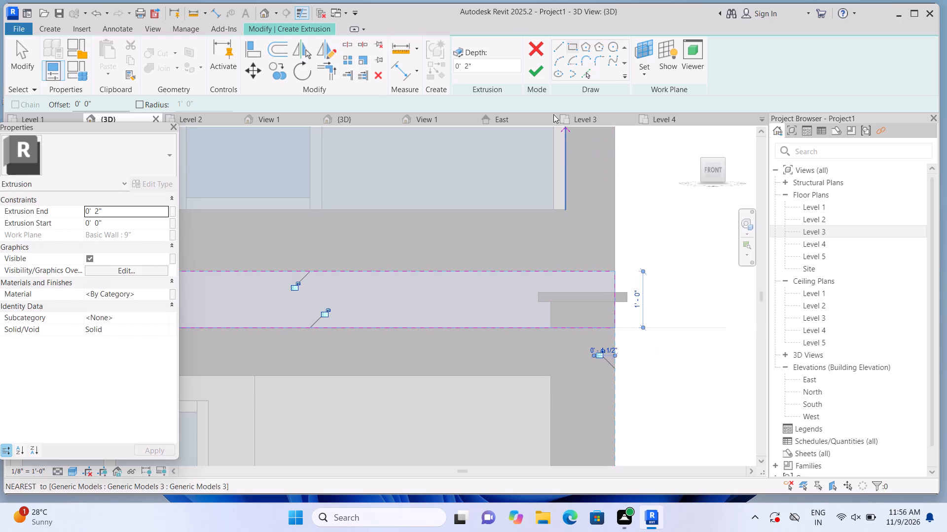
click(532, 75)
Join the vertical panel beside the balcony frame with the horizontal band beneath the balcony.
scroll(798, 296, down, 4)
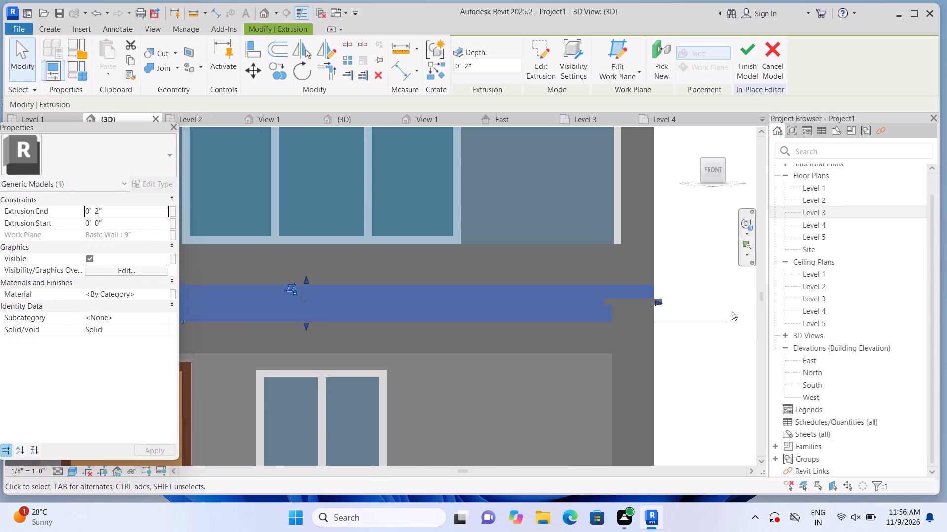
scroll(731, 314, down, 3)
scroll(666, 347, down, 1)
scroll(280, 356, up, 6)
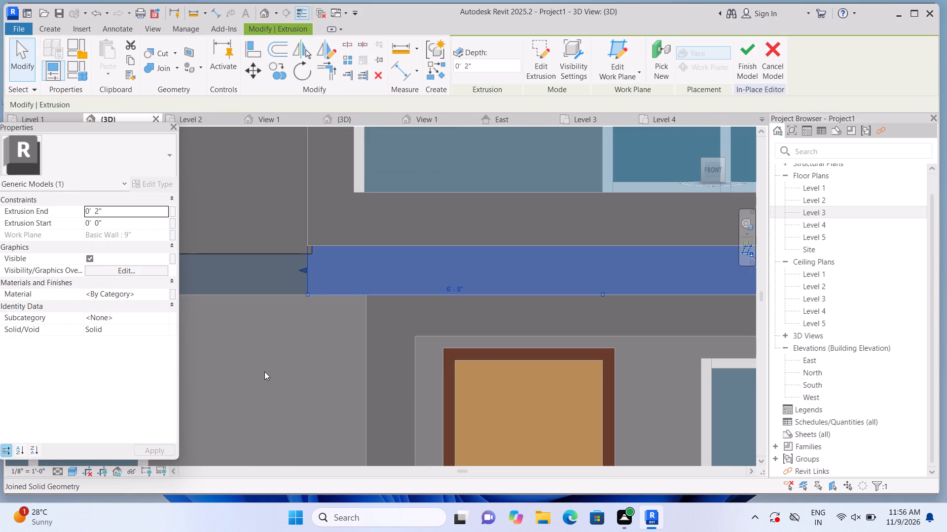
key(Escape)
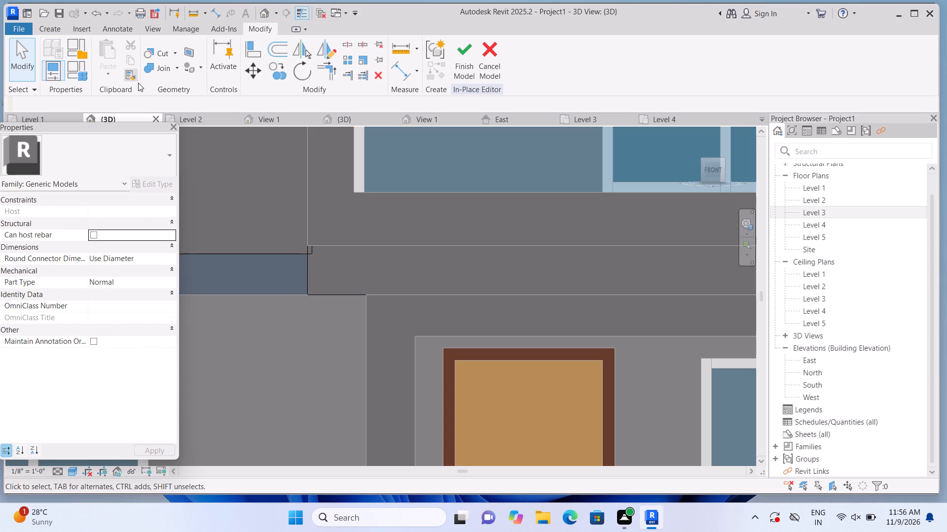
double_click(174, 72)
click(178, 69)
click(189, 85)
click(288, 190)
click(351, 269)
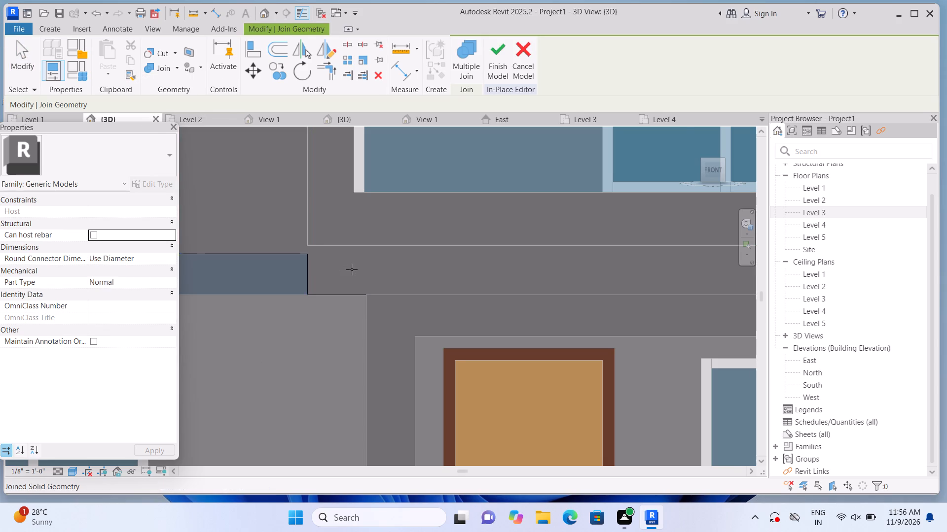
Extrude a 2" vertical rectangle about 9'-9" high on the front wall, from the horizontal band down between ground-floor window and entrance frame.
scroll(370, 268, down, 6)
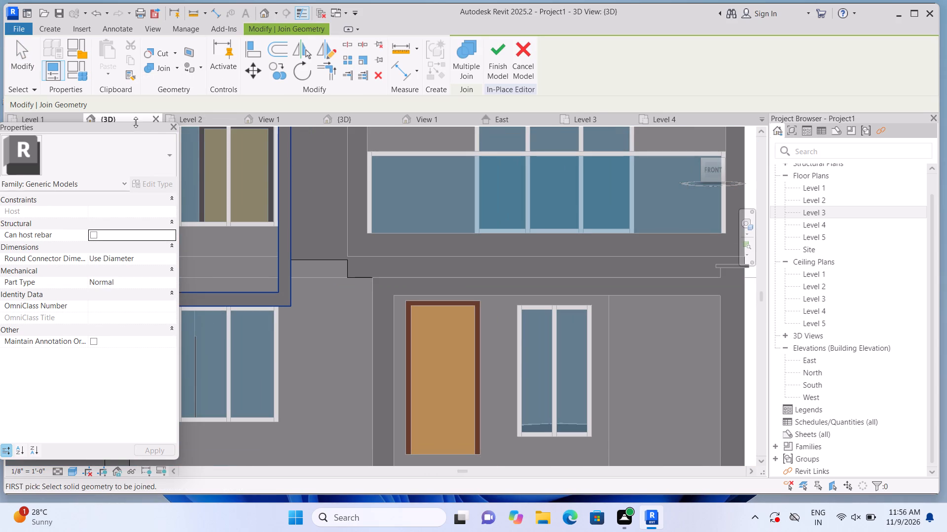
click(47, 32)
click(108, 57)
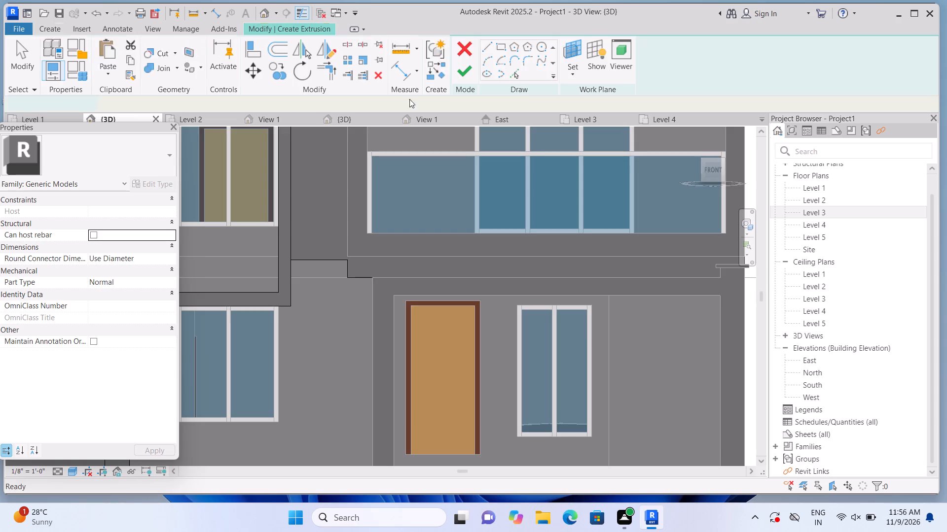
click(638, 75)
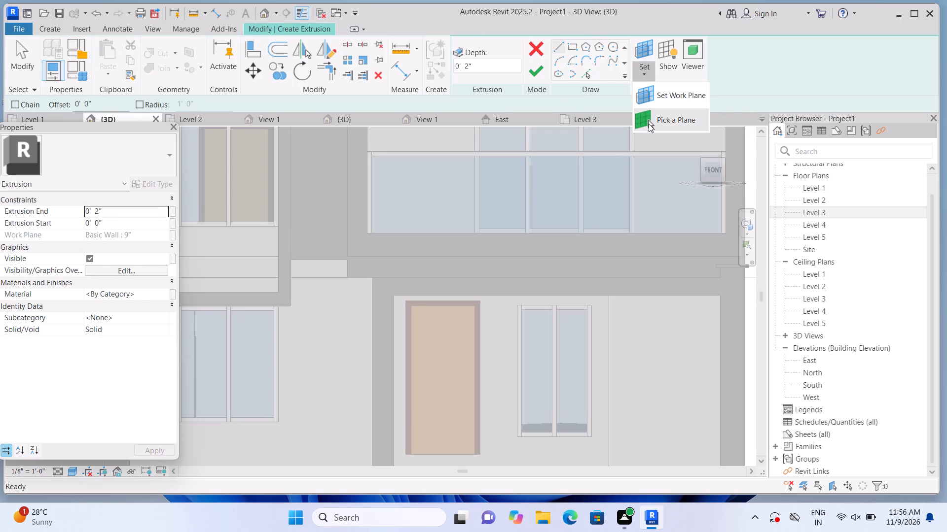
click(649, 121)
scroll(527, 203, down, 3)
scroll(498, 239, down, 1)
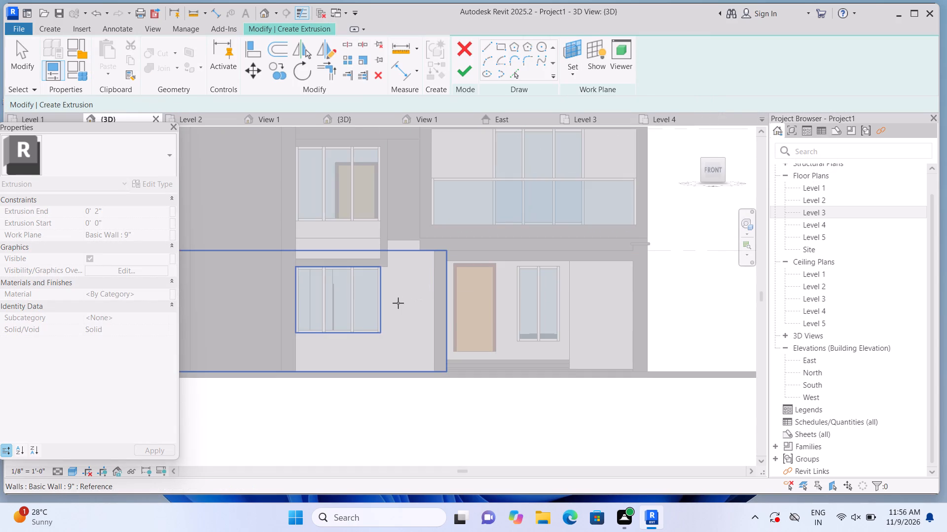
scroll(398, 303, up, 1)
click(398, 303)
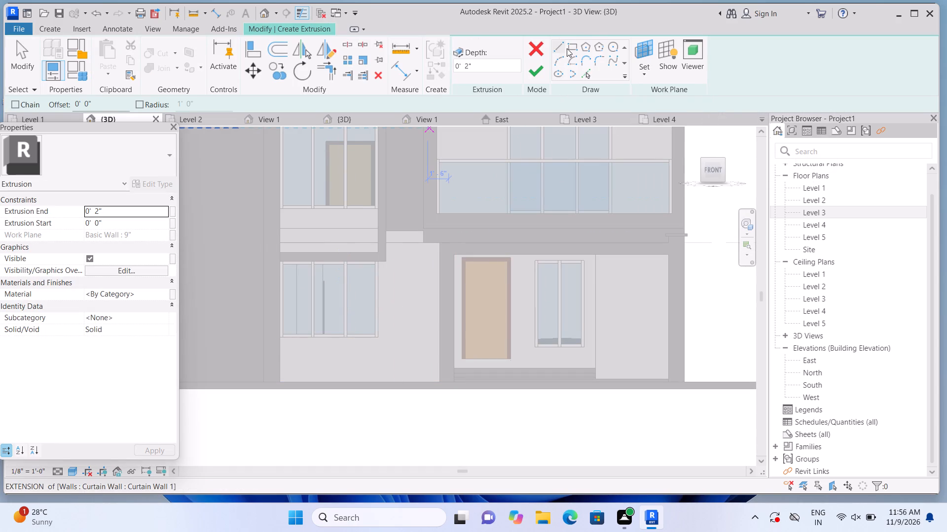
click(572, 45)
scroll(405, 246, up, 6)
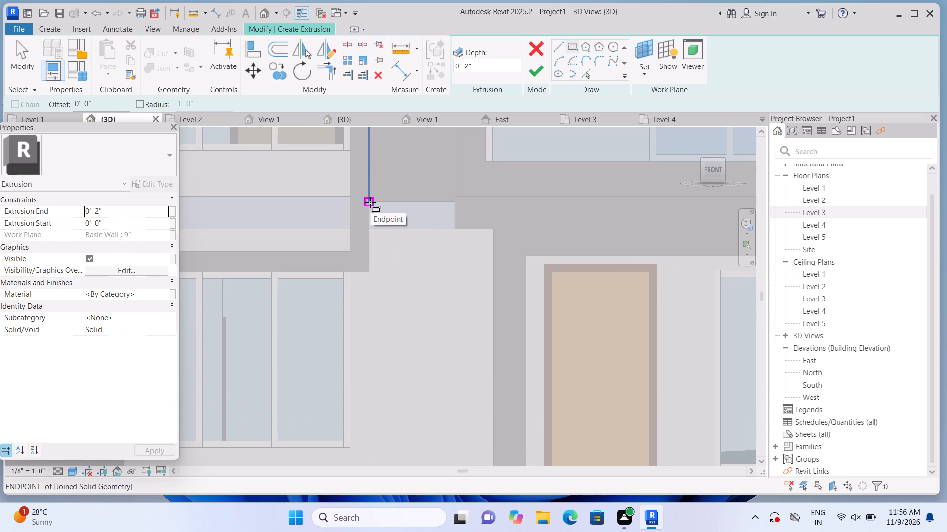
click(492, 231)
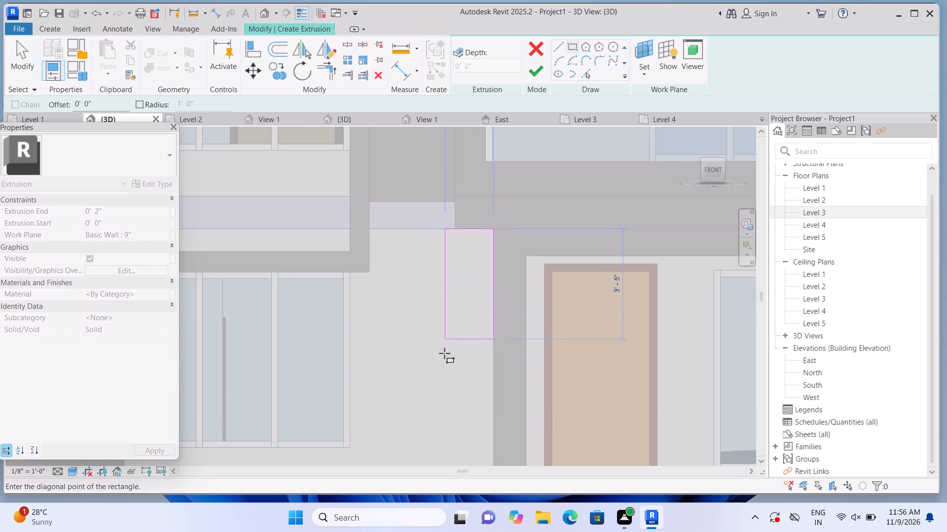
middle_drag(437, 355, 394, 229)
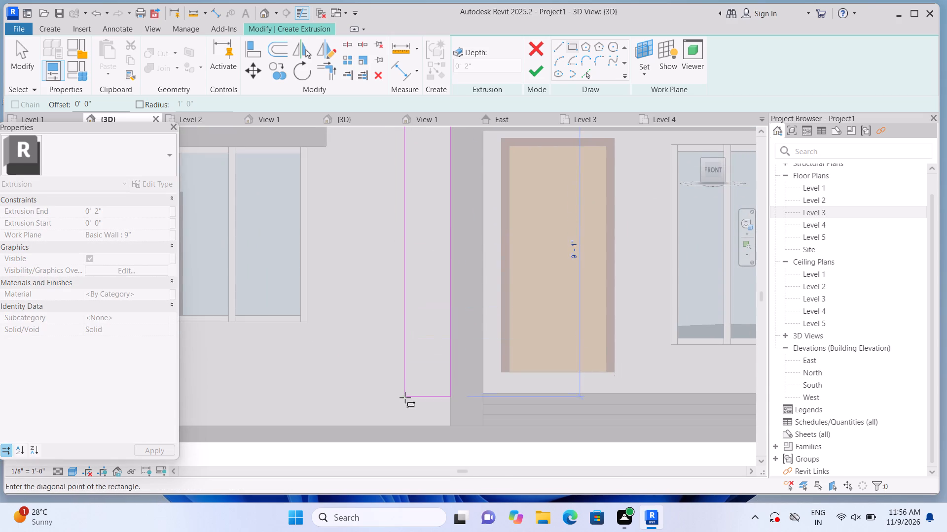
middle_drag(402, 401, 405, 446)
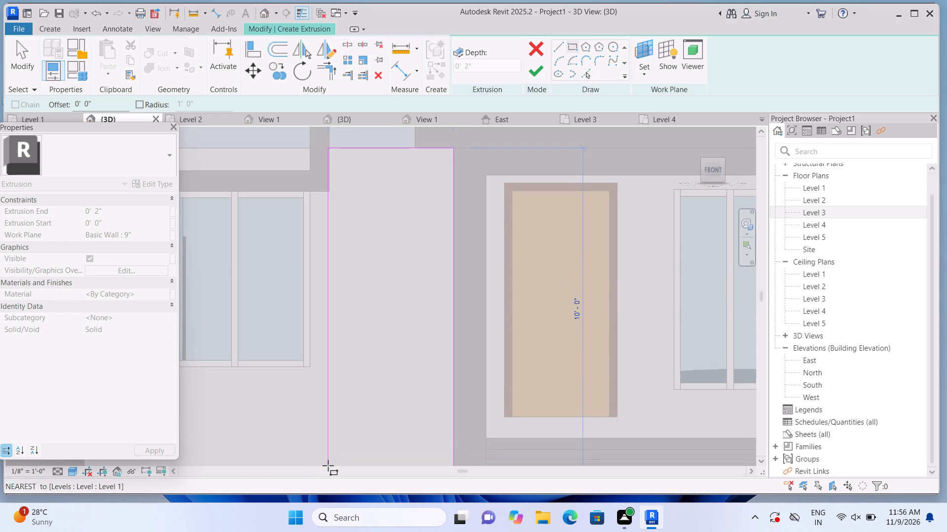
scroll(329, 465, down, 1)
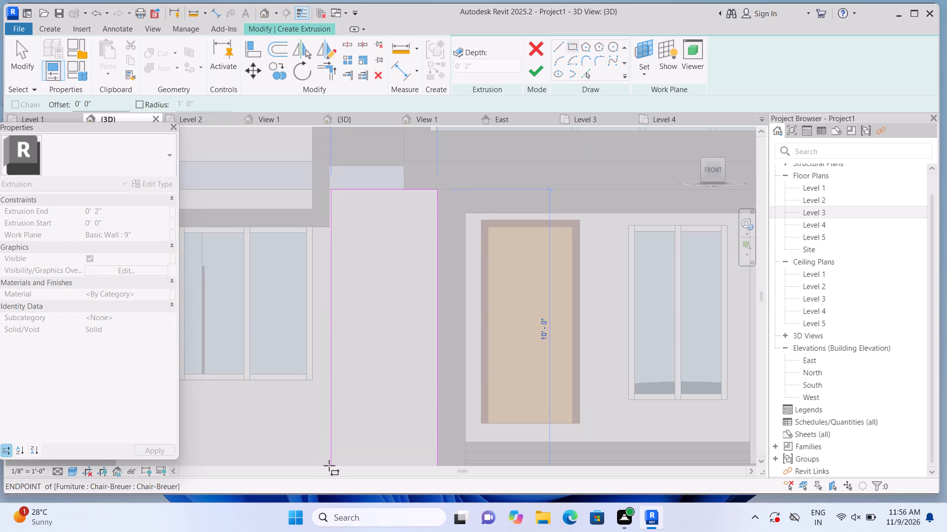
scroll(328, 470, up, 13)
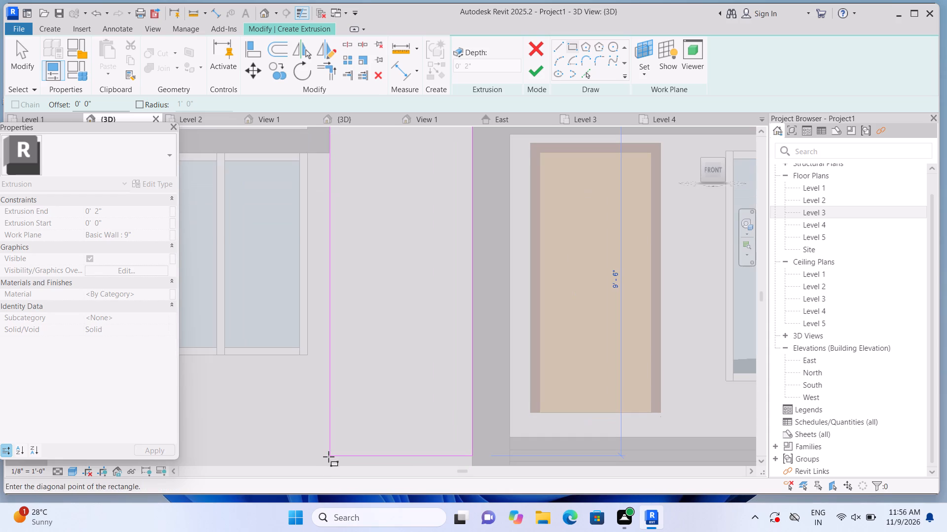
click(328, 465)
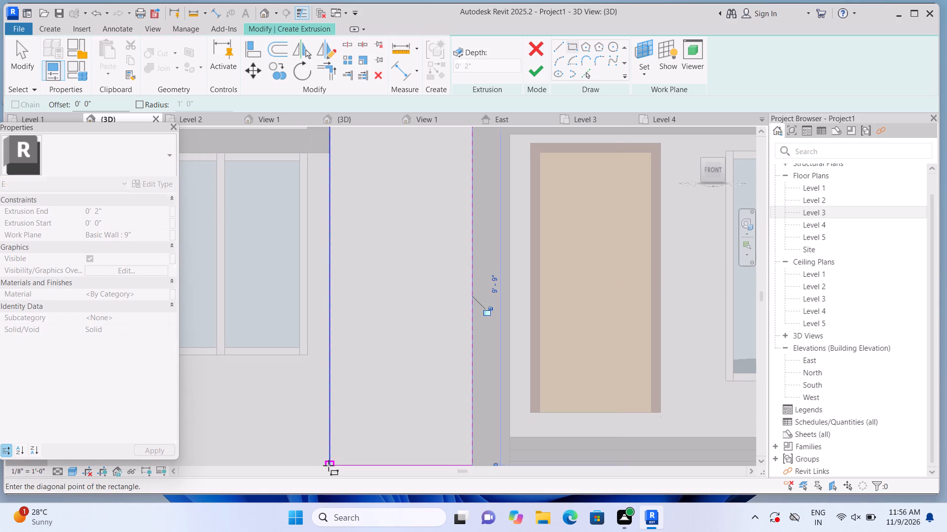
click(541, 74)
scroll(492, 293, down, 6)
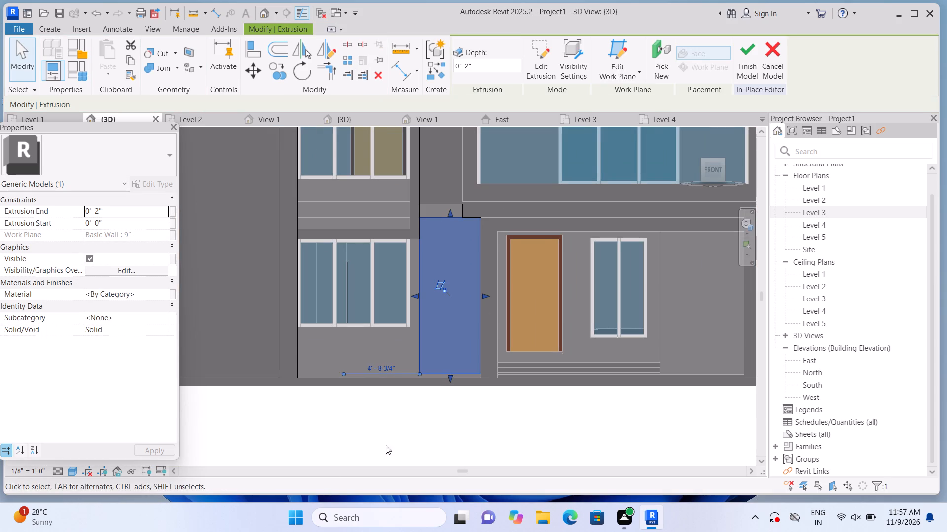
click(382, 432)
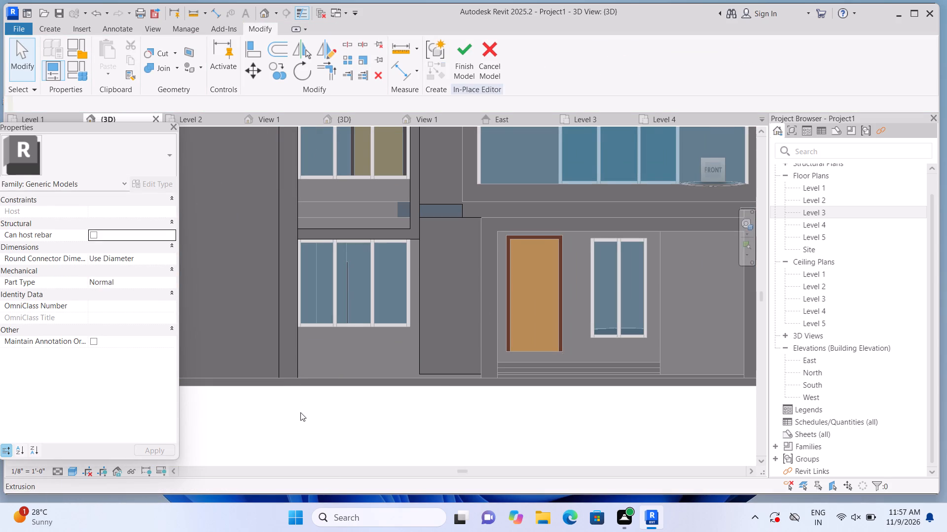
click(300, 412)
Extrude a 2" rectangle filling the gap about 10" high between the upper vertical panel and the new ground-floor panel.
scroll(310, 419, up, 1)
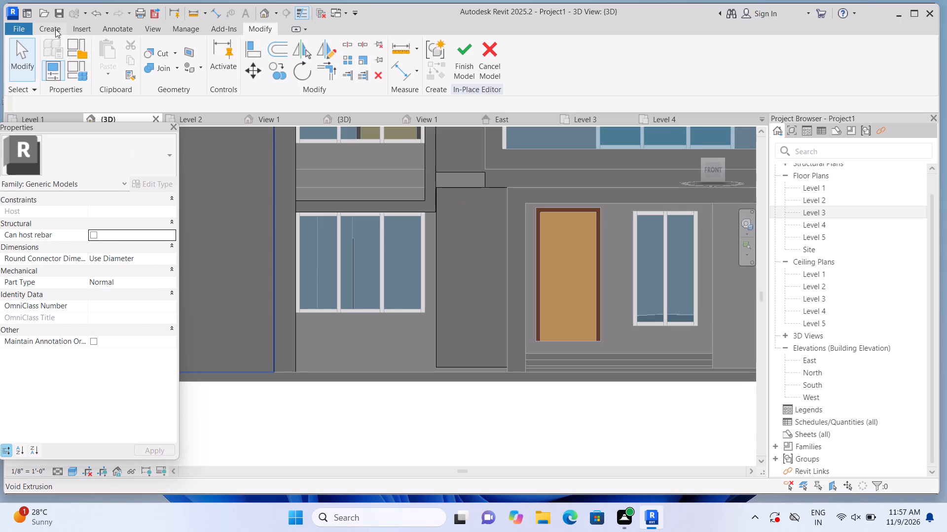
click(53, 27)
double_click(112, 66)
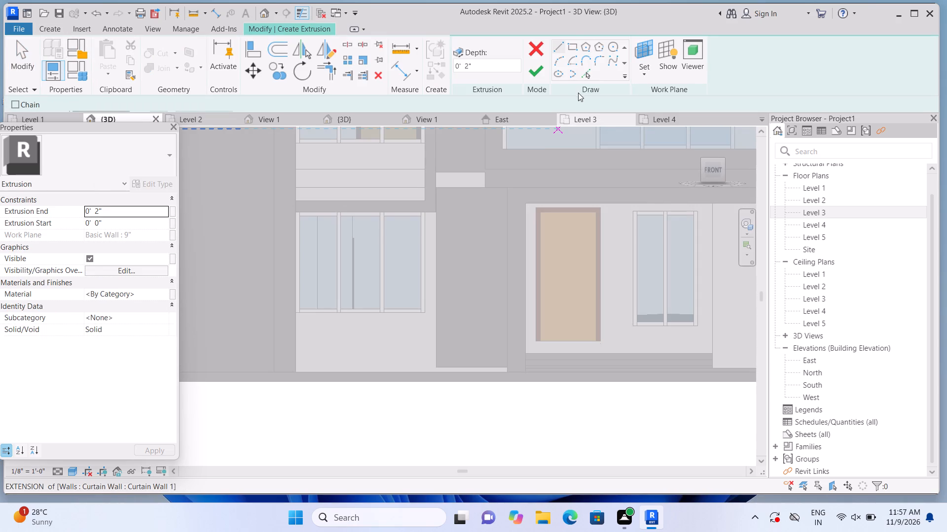
click(643, 69)
click(653, 118)
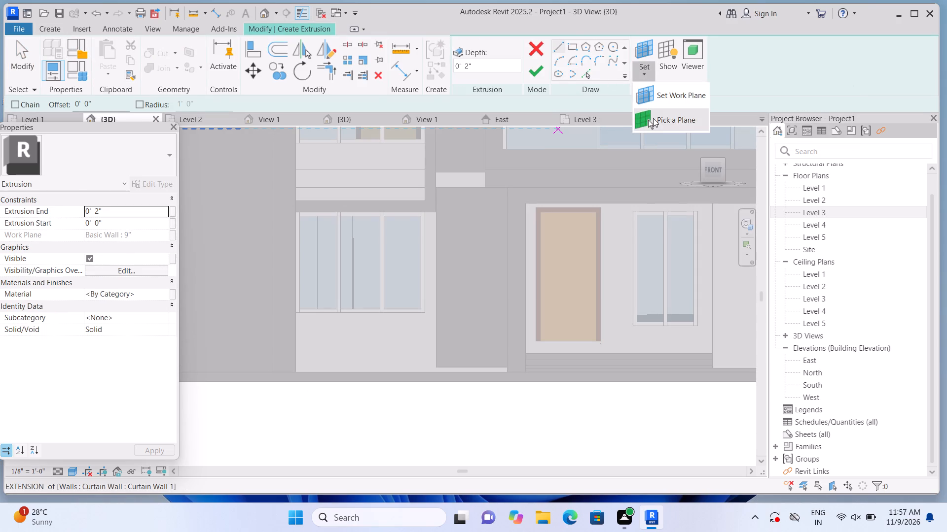
scroll(358, 179, down, 2)
middle_drag(358, 172, 343, 265)
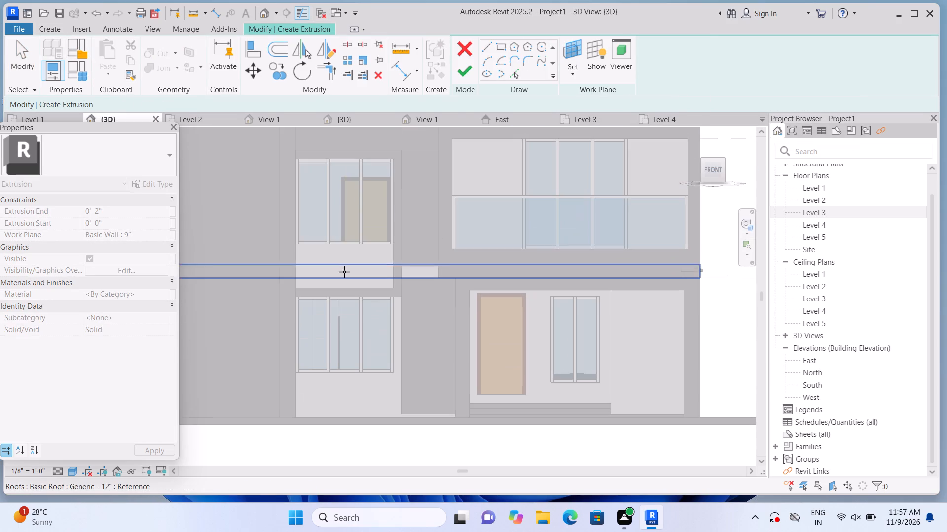
click(354, 256)
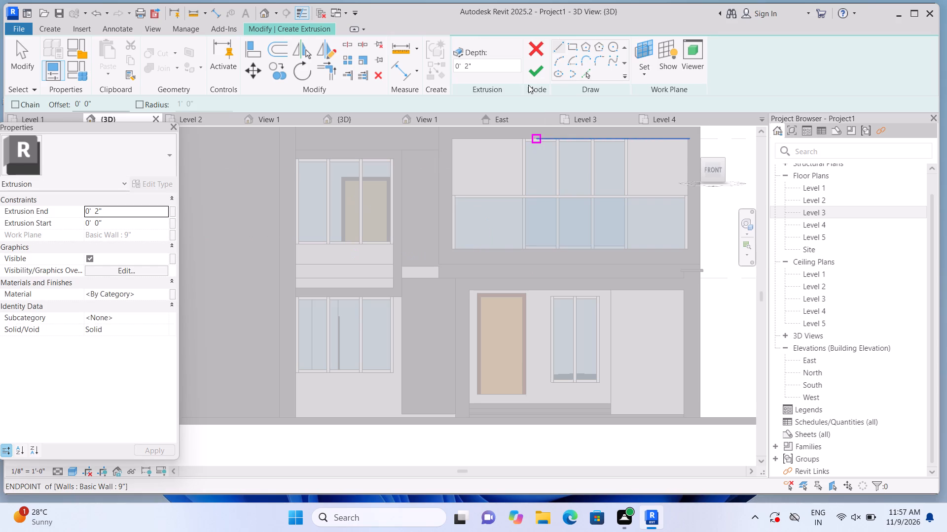
click(576, 48)
scroll(416, 347, up, 4)
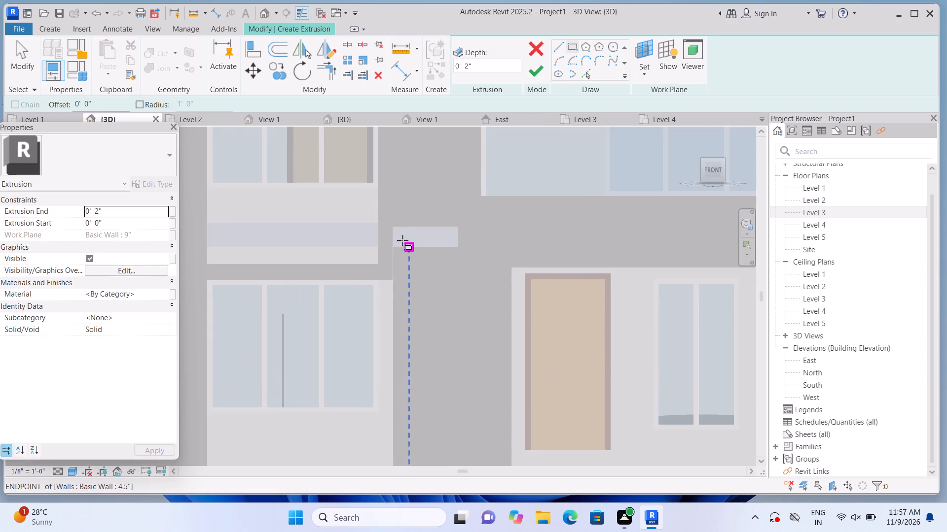
click(392, 224)
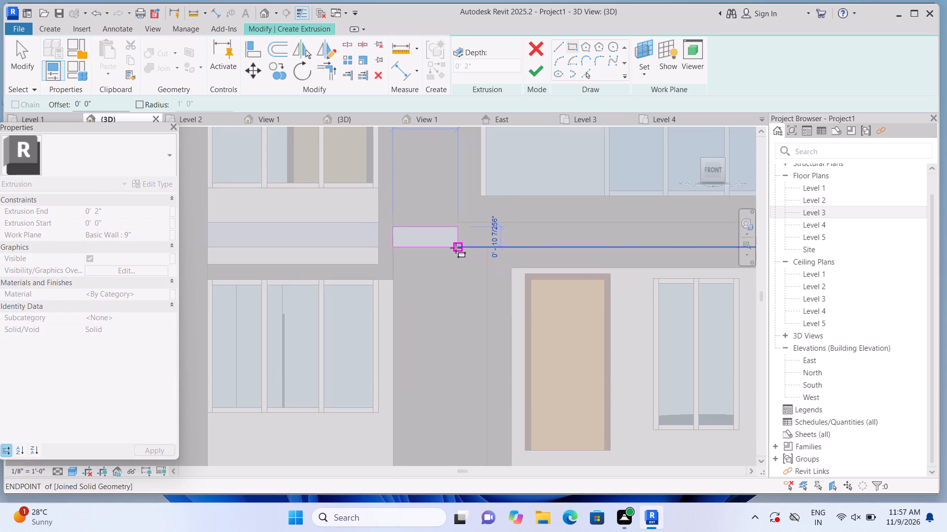
click(456, 248)
click(537, 74)
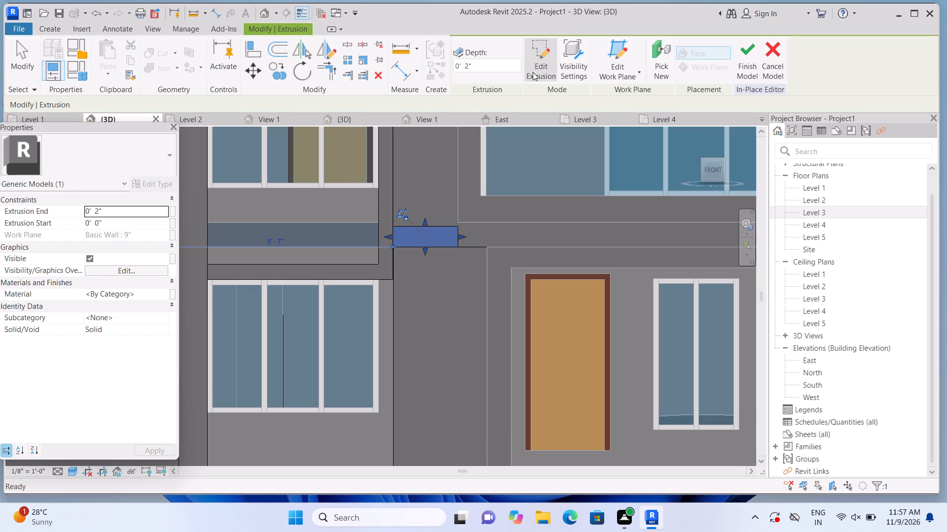
Join the infill piece to the cladding above and join the ground-floor panel to the same cladding.
click(178, 66)
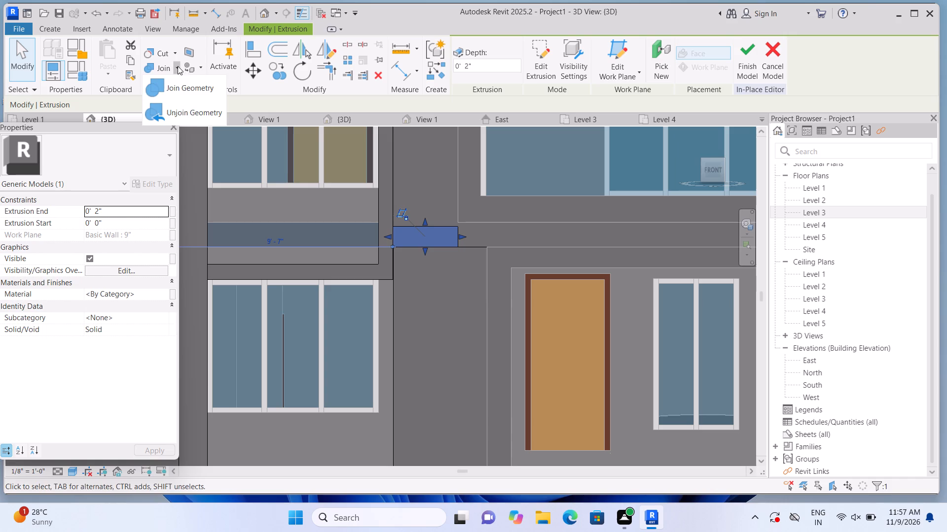
click(175, 91)
click(436, 188)
click(427, 237)
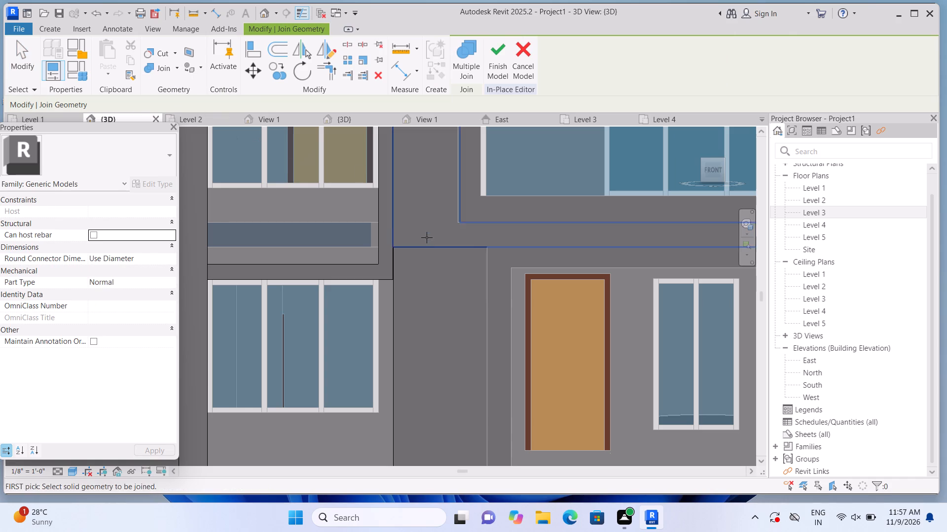
click(433, 292)
click(438, 230)
scroll(439, 257, down, 4)
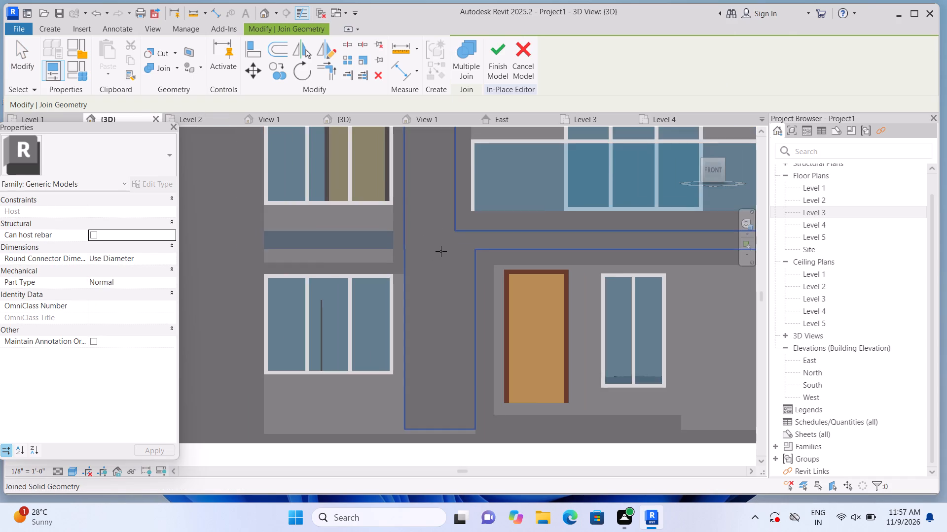
scroll(441, 251, down, 1)
scroll(411, 428, up, 1)
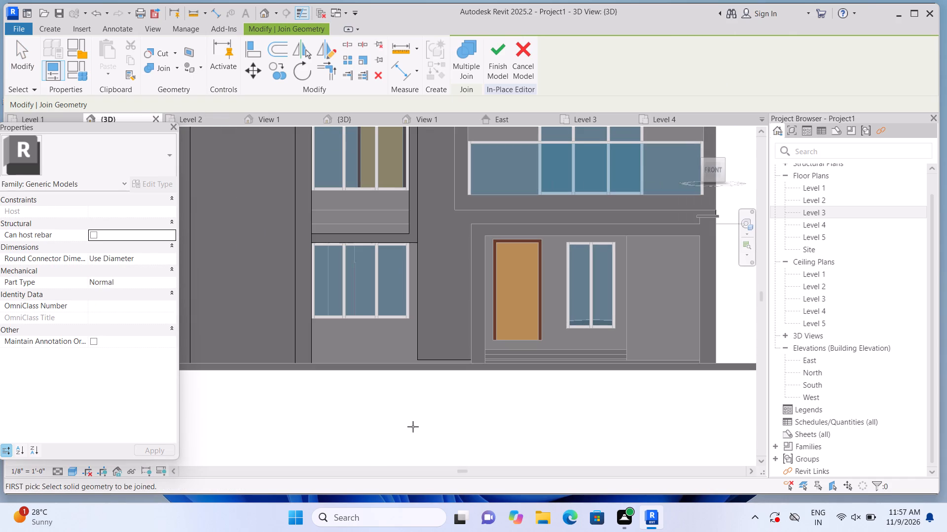
key(Escape)
Stretch the bottom edge of the ground-floor panel beside the entrance frame down to the base of the wall.
scroll(434, 398, up, 4)
click(453, 345)
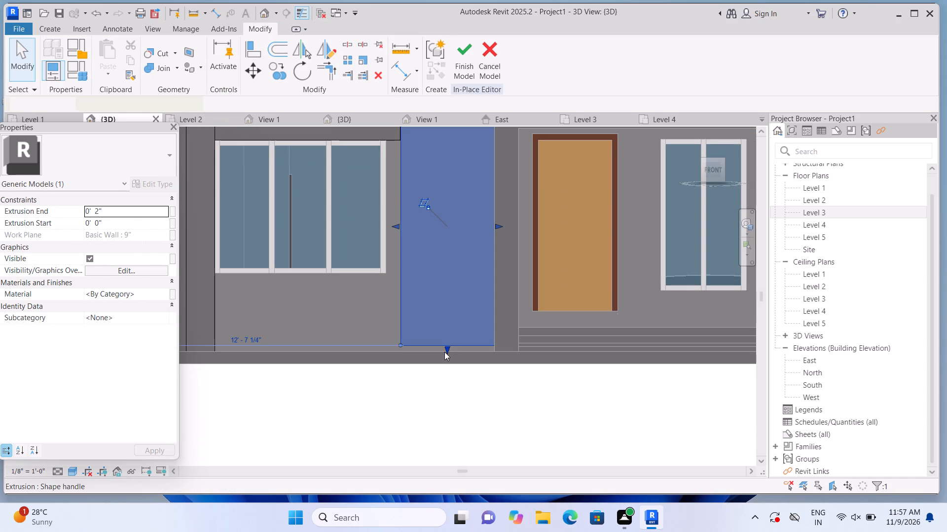
drag(445, 345, 448, 355)
click(444, 419)
Extrude a 2" vertical strip about 8" wide and 8'-8" high on the wall beside the ground-floor window, down to the wall base.
scroll(444, 421, down, 5)
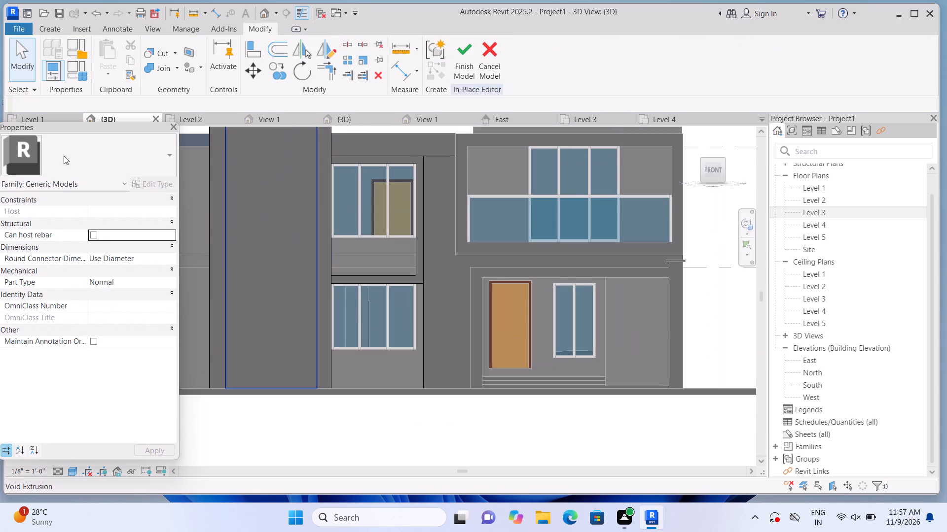
click(57, 29)
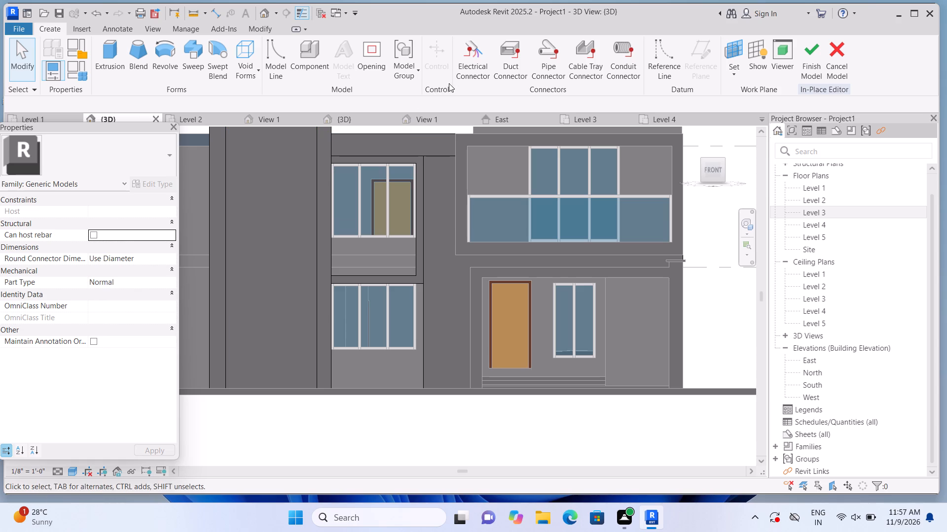
click(108, 66)
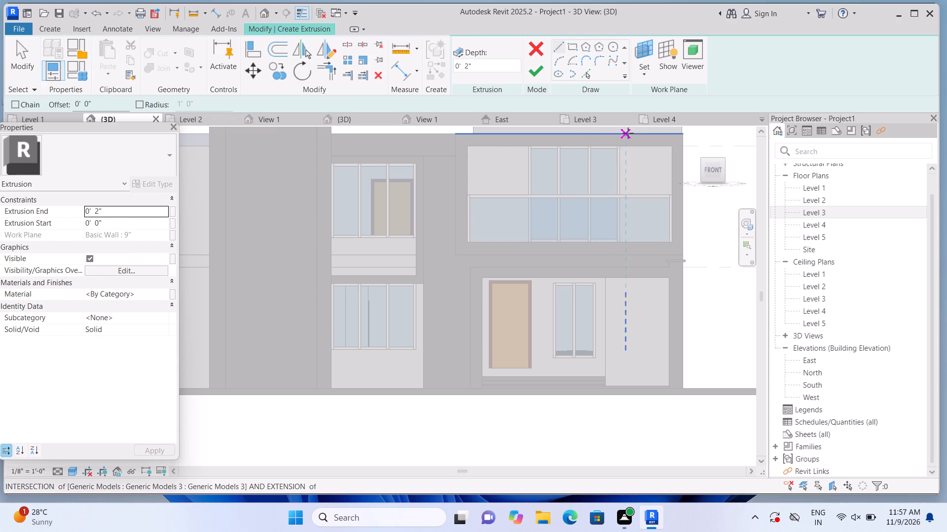
click(637, 79)
click(650, 118)
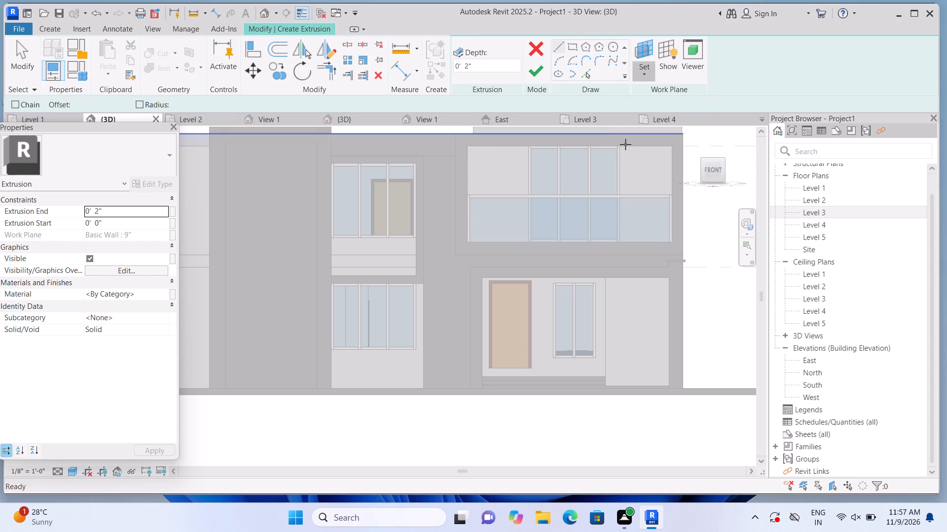
click(375, 368)
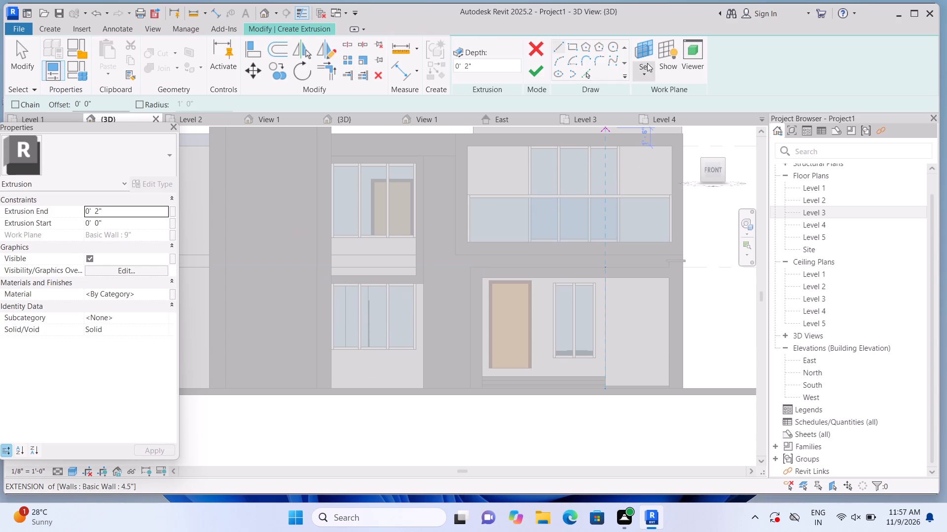
click(570, 47)
scroll(437, 364, up, 3)
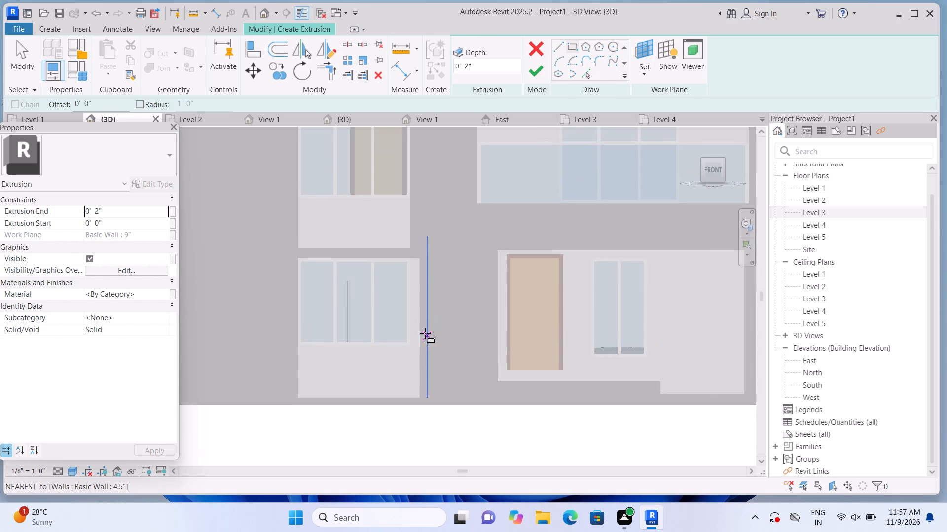
scroll(425, 333, up, 3)
click(403, 208)
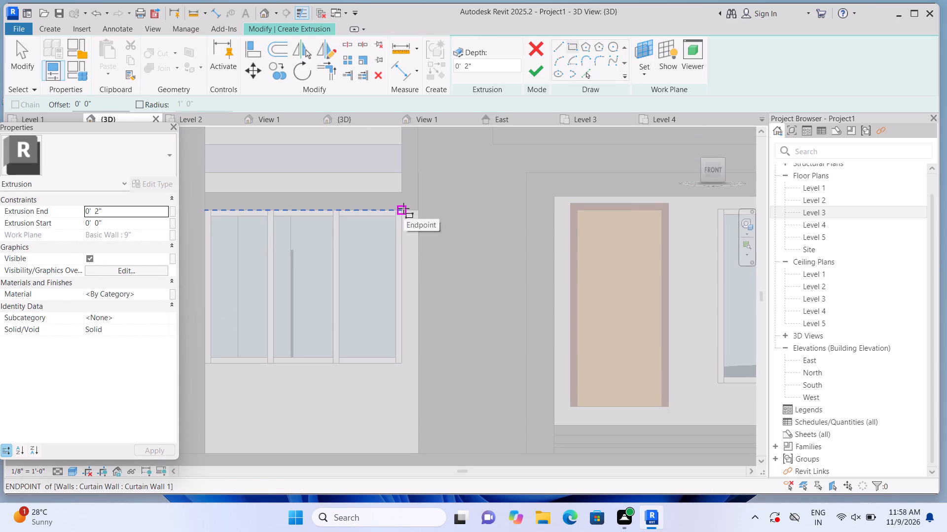
click(420, 457)
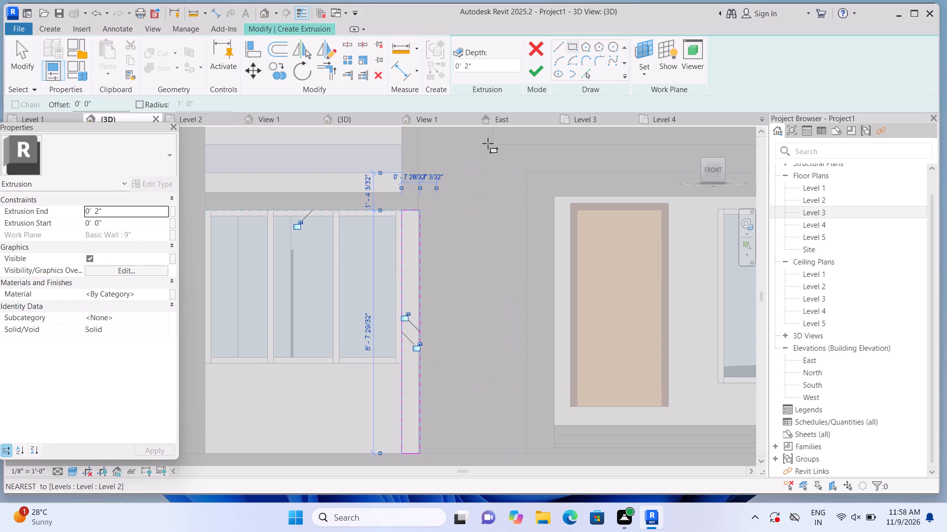
click(537, 71)
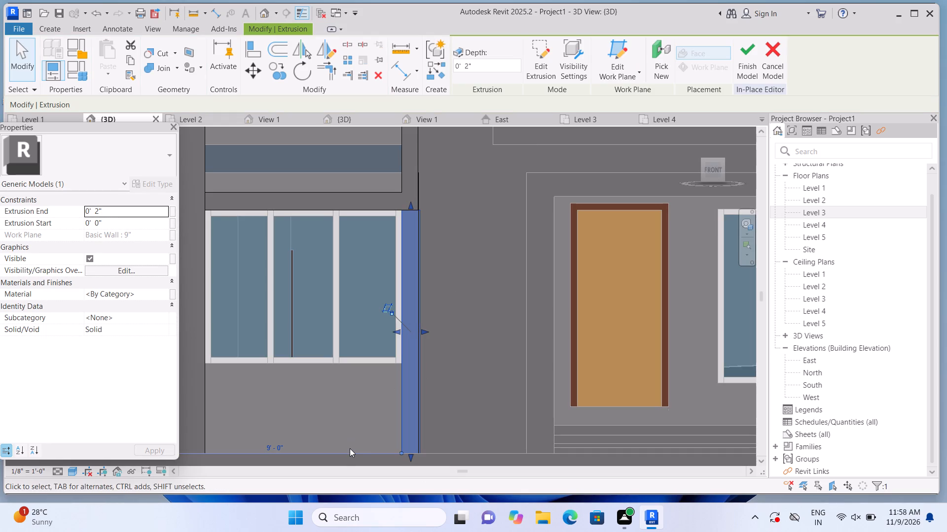
click(353, 472)
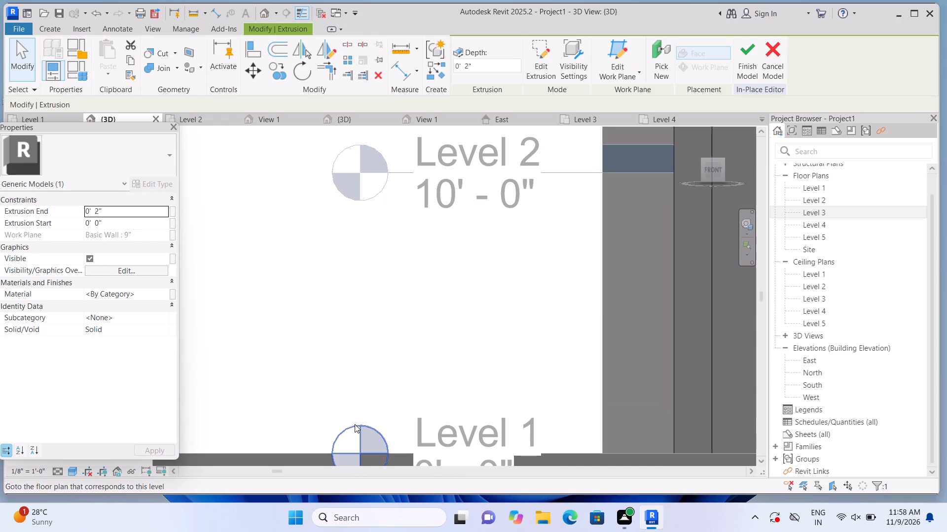
scroll(355, 424, down, 9)
scroll(418, 403, up, 1)
middle_drag(418, 403, 296, 393)
scroll(448, 420, up, 2)
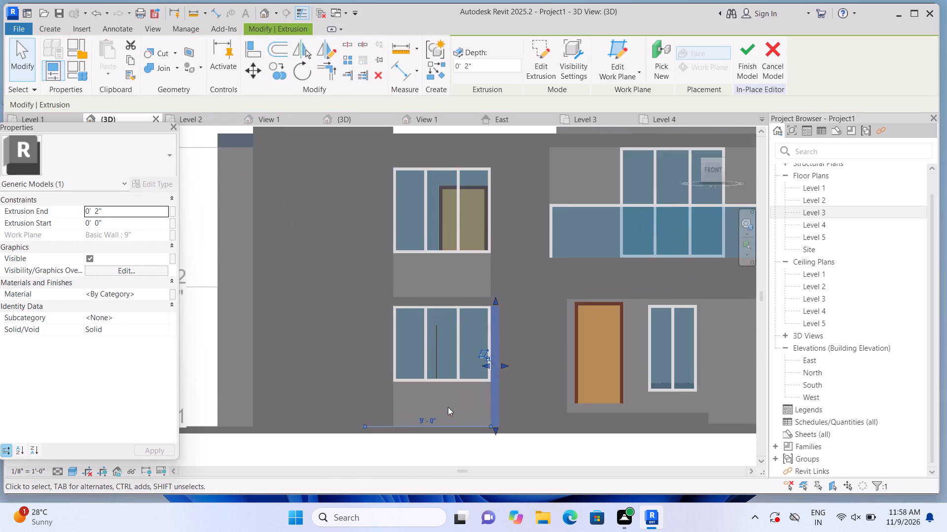
scroll(448, 407, up, 3)
key(Escape)
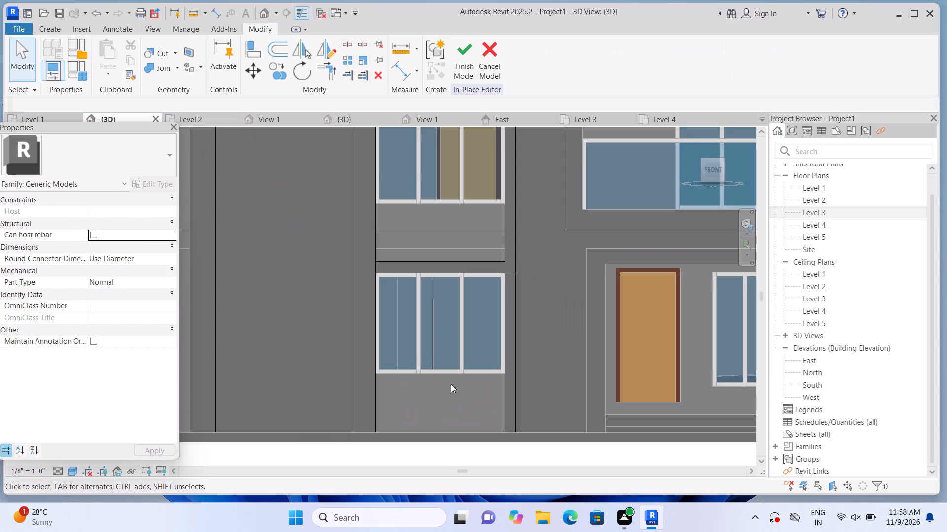
Join the narrow strip and the band above the upper-floor window to the vertical cladding between the windows and entrance.
click(175, 65)
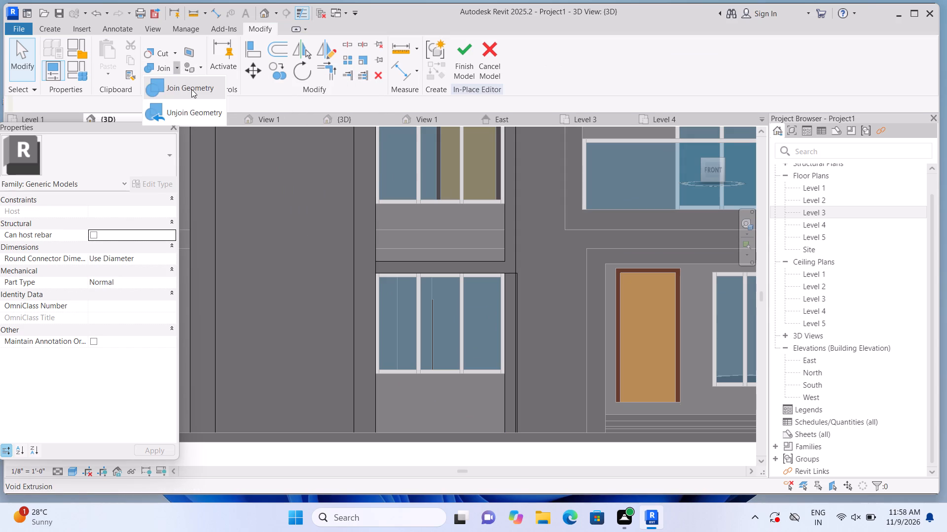
click(191, 89)
click(573, 364)
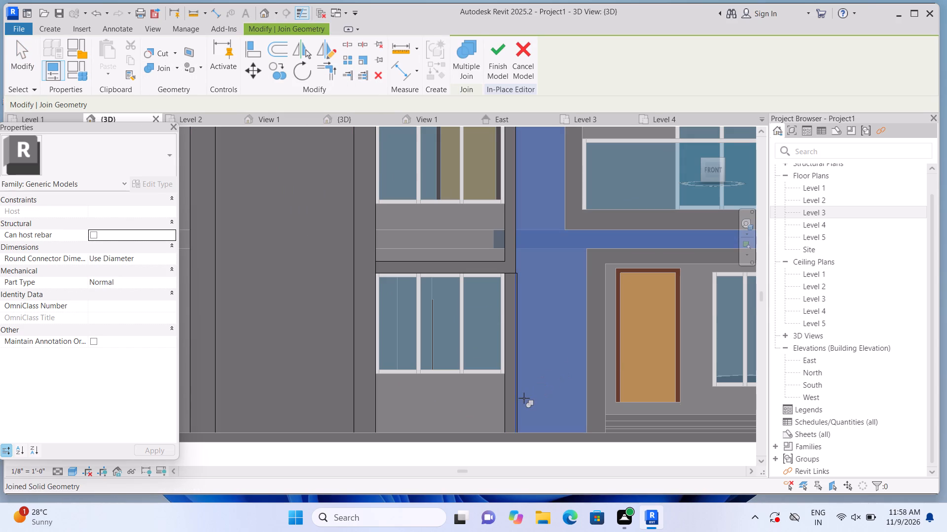
click(511, 404)
scroll(537, 389, down, 4)
scroll(535, 178, up, 1)
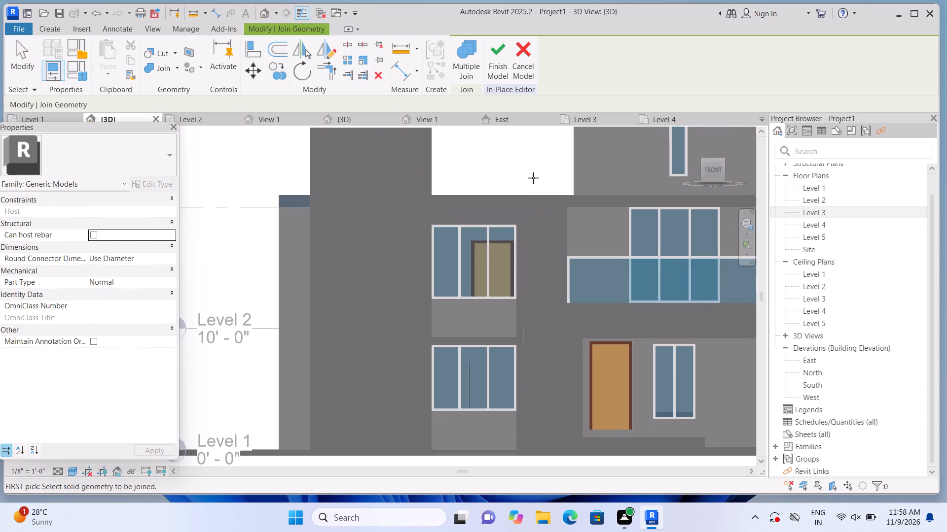
click(532, 203)
click(541, 235)
Extrude a 2" rectangle 7'-0" wide and about 3'-2 1/2" high on the wall below the ground-floor window, down to Level 1.
scroll(531, 175, down, 1)
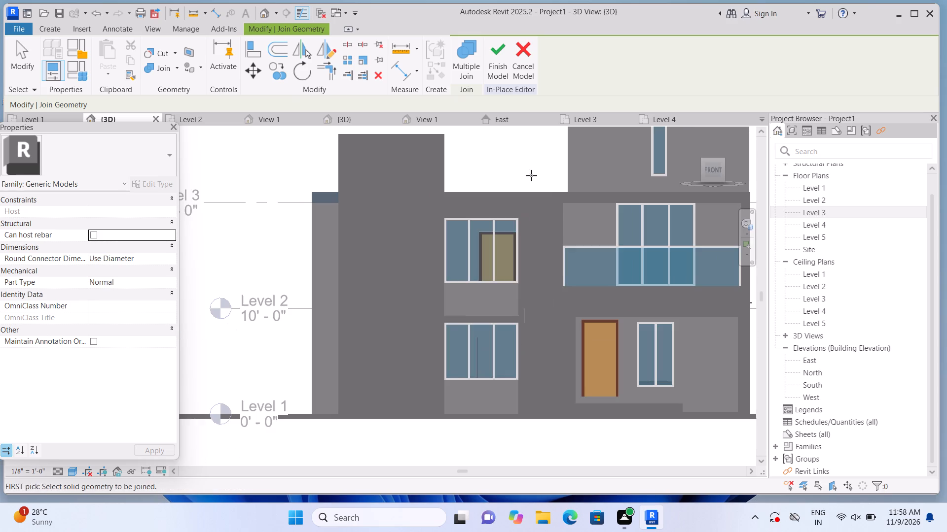
scroll(527, 173, down, 1)
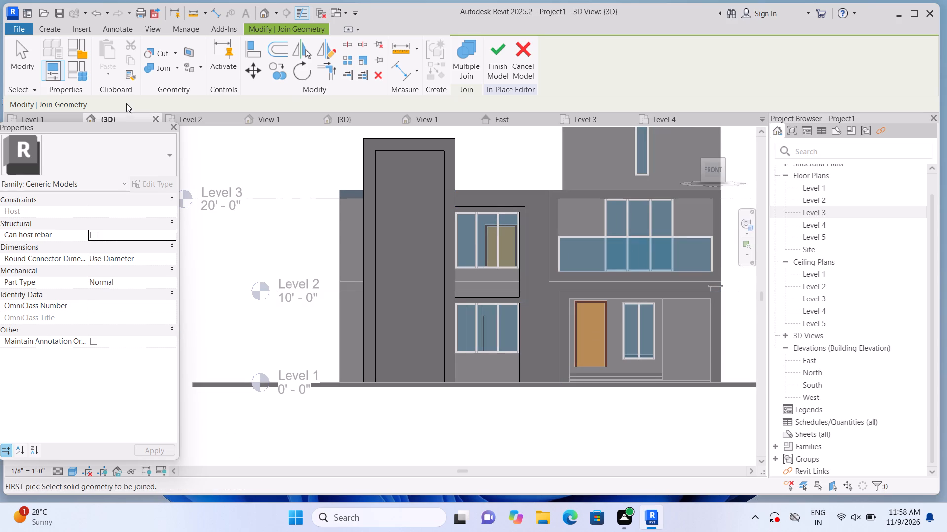
click(58, 33)
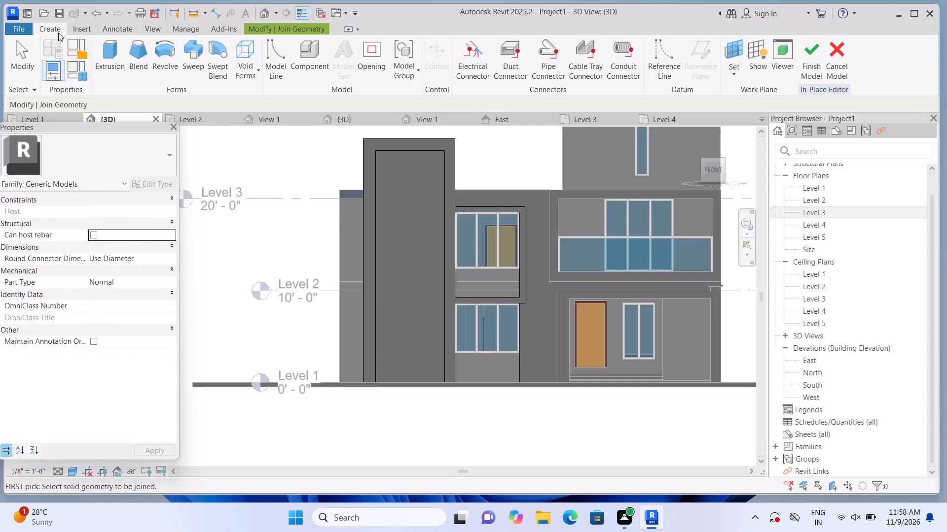
click(99, 59)
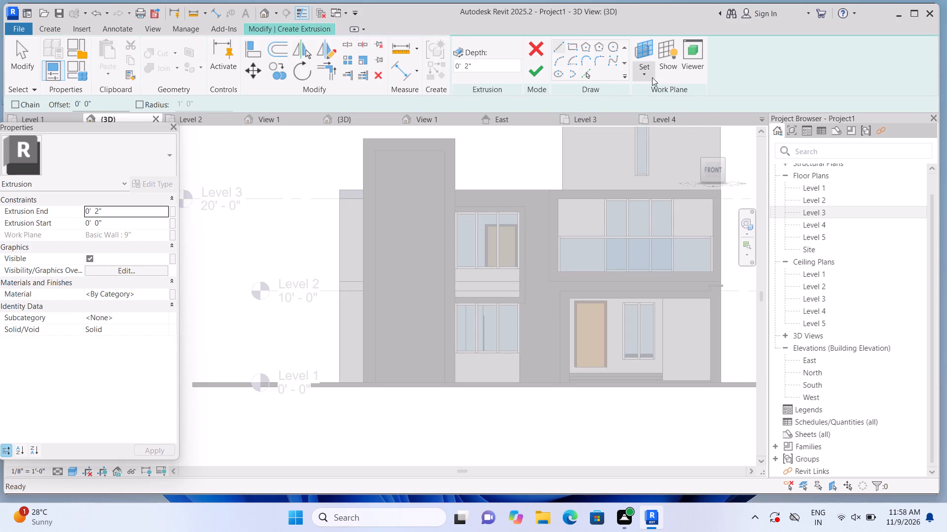
click(652, 77)
click(660, 118)
scroll(485, 476, up, 2)
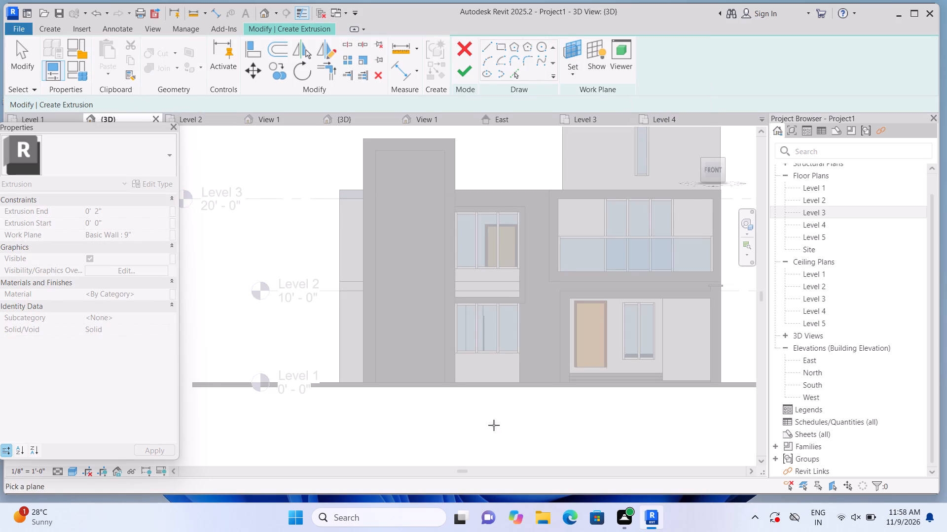
scroll(495, 415, up, 3)
click(500, 350)
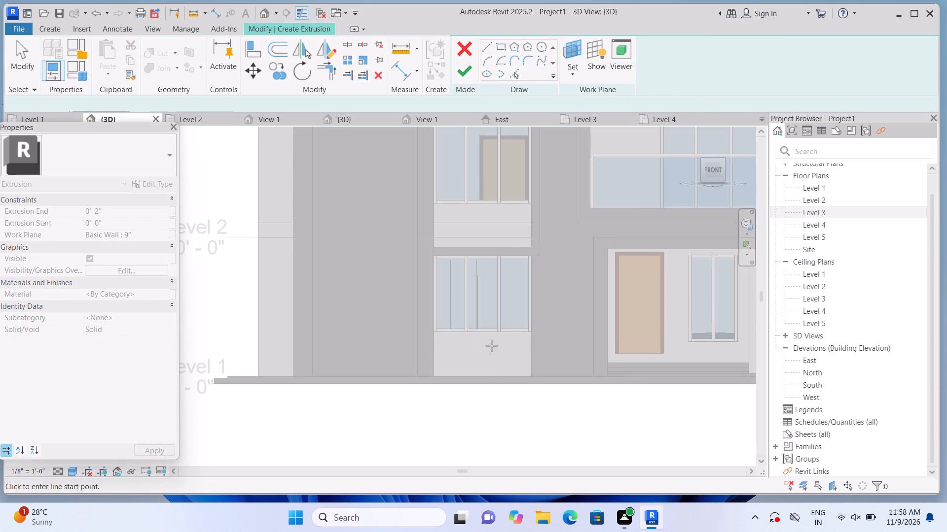
click(570, 48)
scroll(512, 363, up, 1)
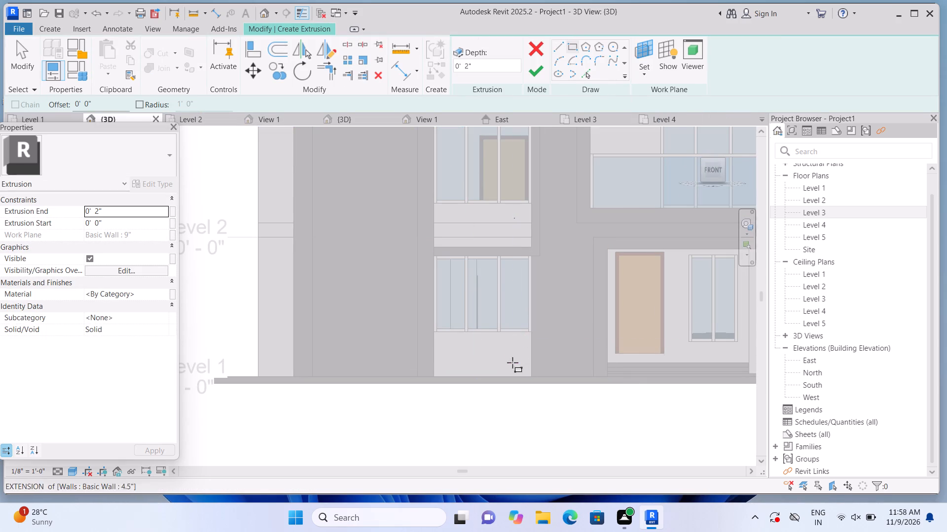
scroll(512, 363, up, 2)
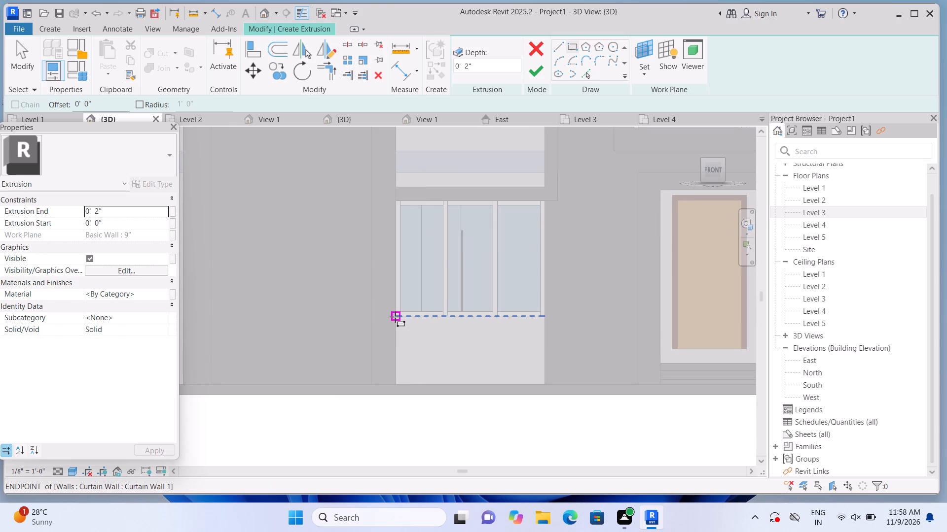
click(395, 317)
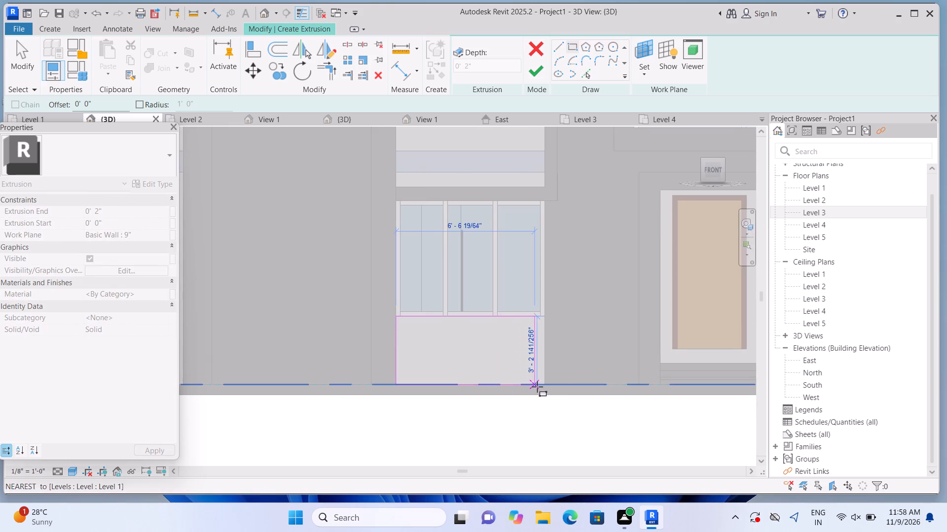
click(544, 385)
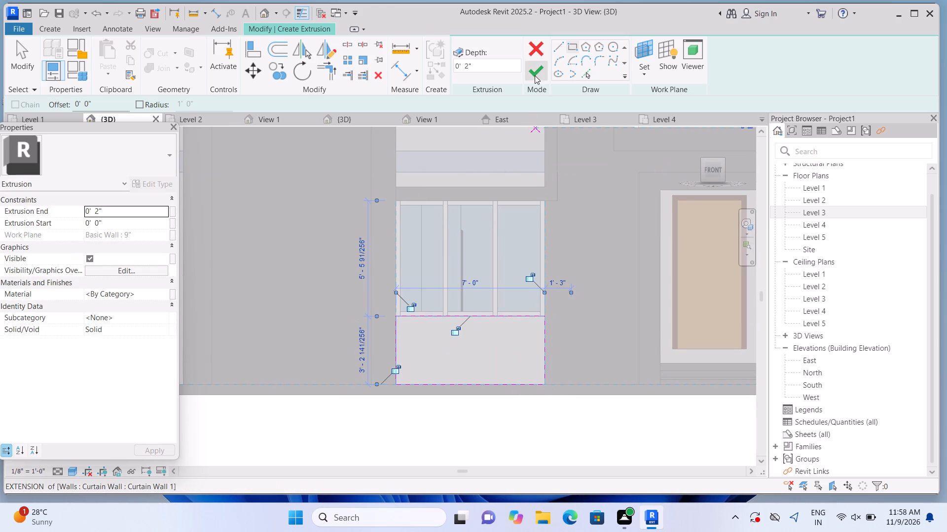
click(534, 73)
click(491, 433)
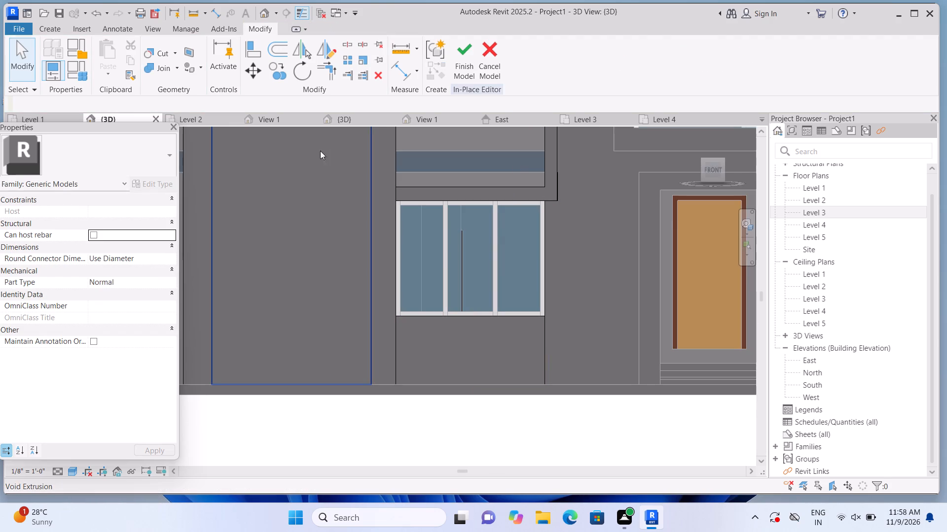
Join the new panel below the ground-floor window to the adjoining vertical cladding.
click(180, 66)
click(183, 86)
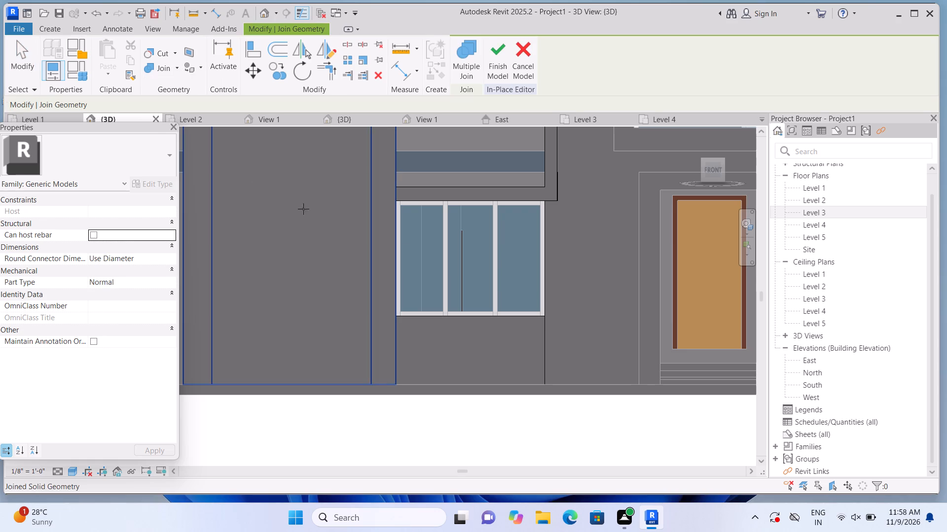
click(503, 340)
click(576, 320)
Extrude a 2" rectangle 7'-0" wide and about 3'-1 1/2" high on the wall panel directly below the upper-floor window.
scroll(576, 324, down, 4)
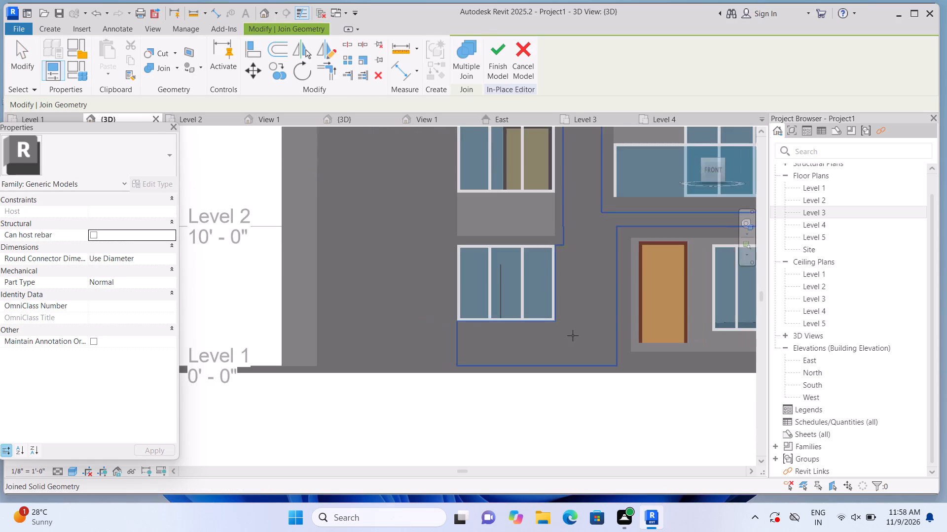
scroll(573, 335, down, 2)
middle_drag(531, 389, 428, 419)
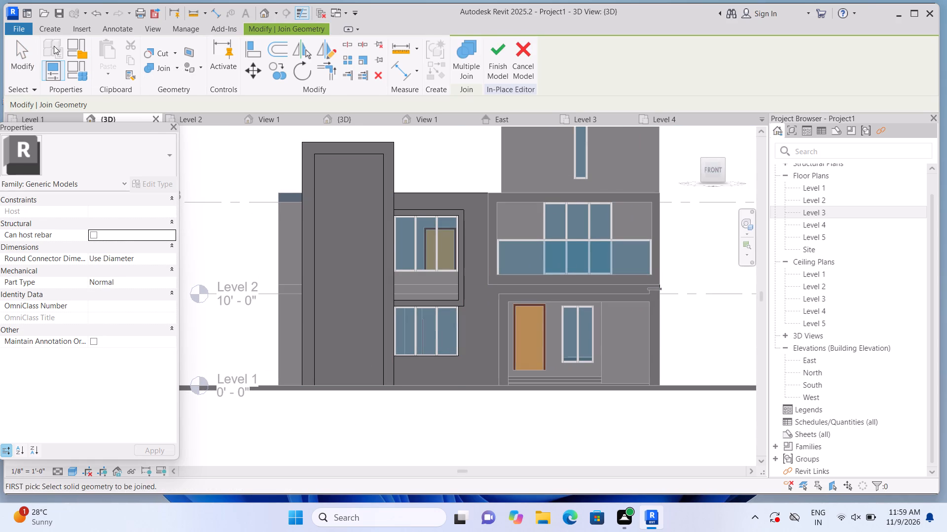
click(50, 33)
double_click(104, 65)
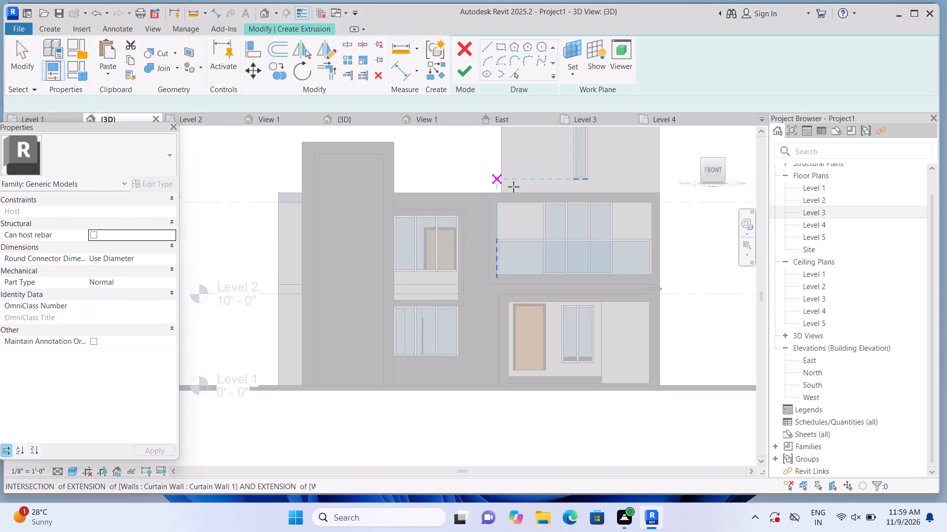
click(648, 76)
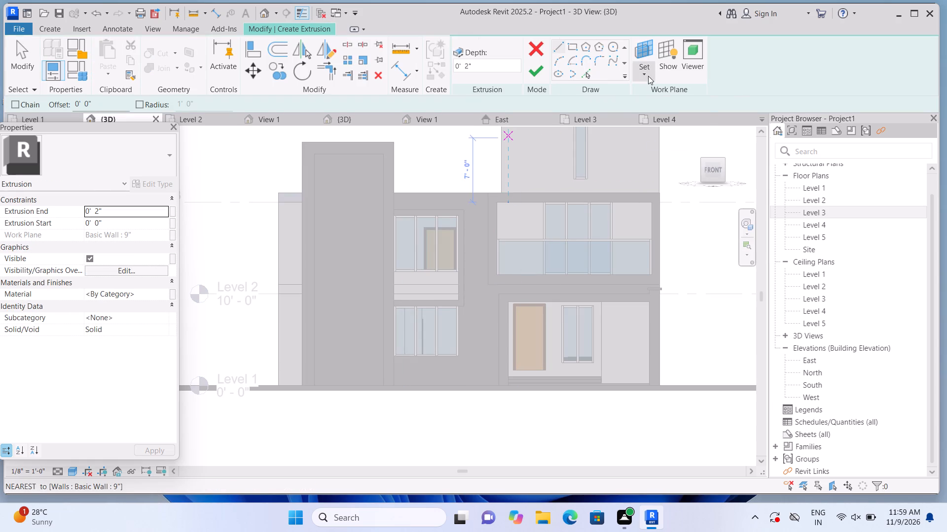
click(657, 112)
scroll(657, 171, down, 2)
middle_drag(669, 211, 581, 266)
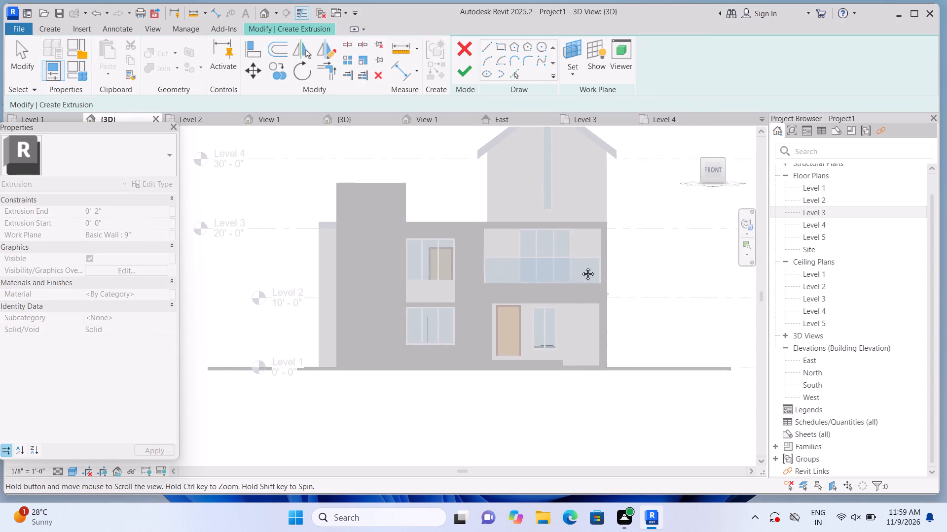
middle_drag(581, 266, 580, 266)
scroll(473, 354, up, 1)
scroll(406, 386, up, 1)
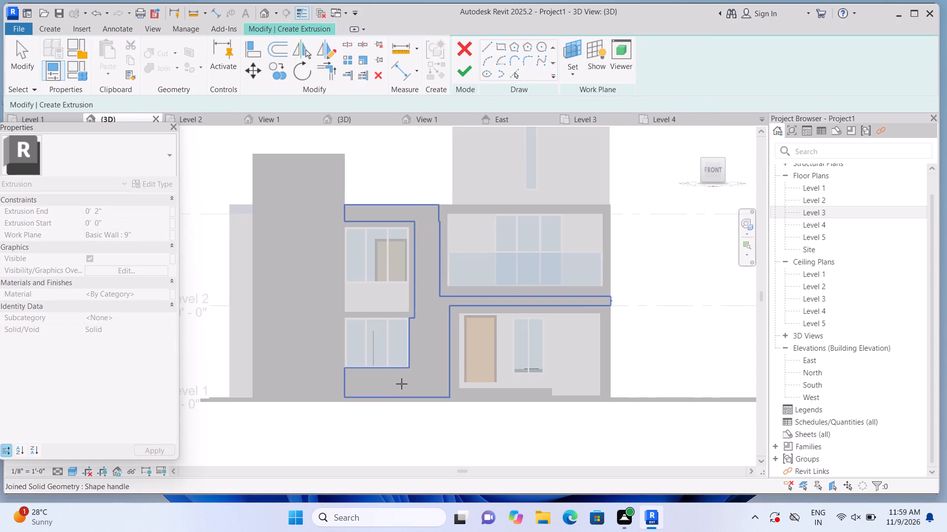
scroll(398, 299, up, 3)
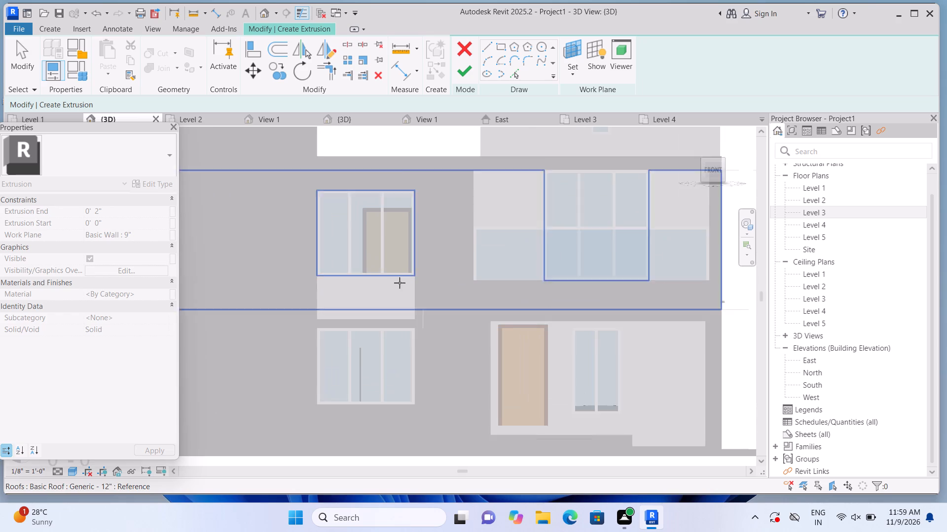
click(395, 290)
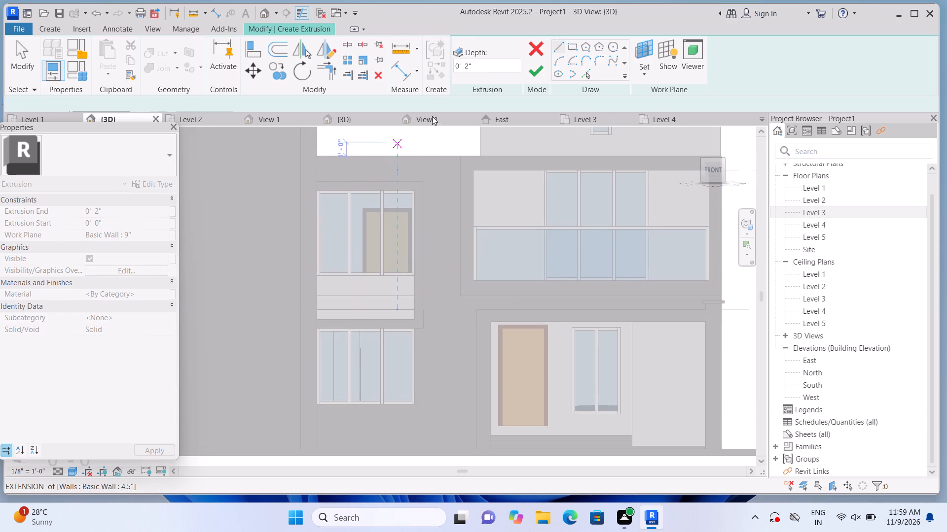
click(574, 43)
scroll(345, 313, up, 3)
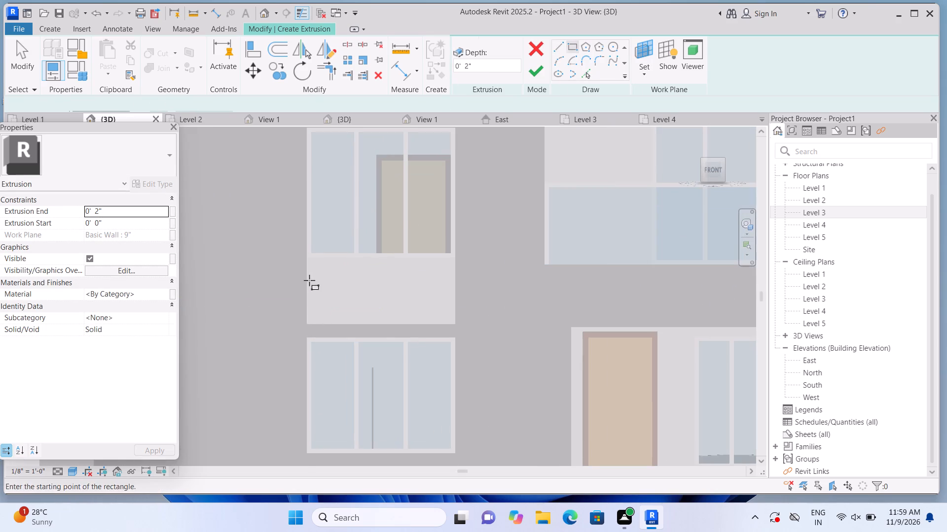
double_click(305, 261)
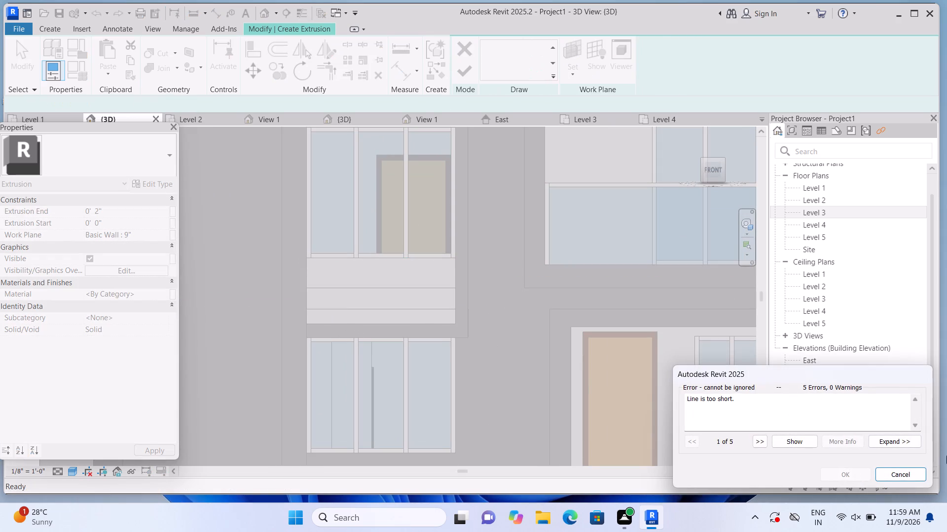
click(918, 472)
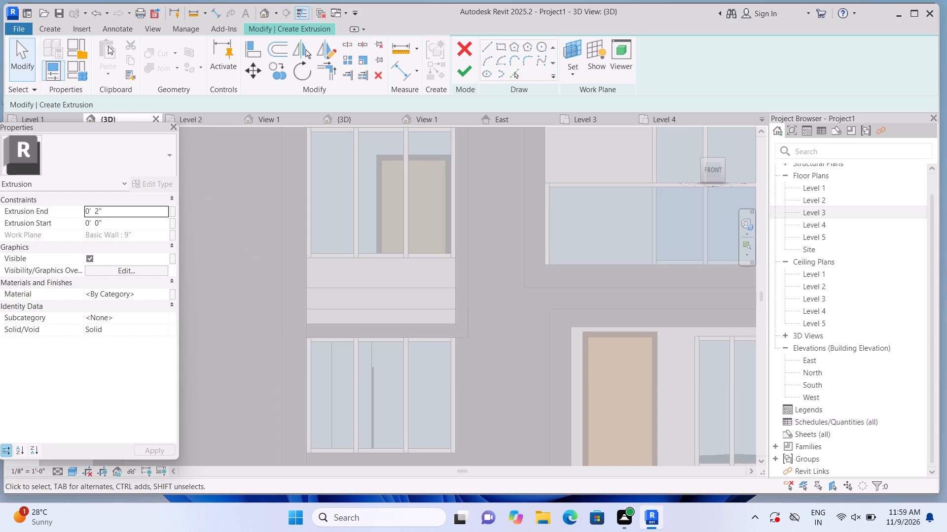
click(501, 46)
scroll(317, 289, up, 2)
click(301, 247)
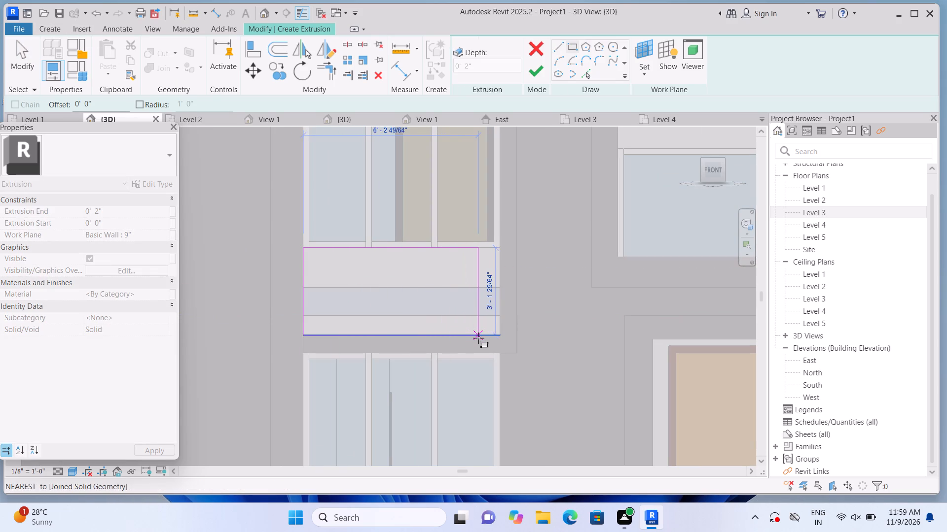
click(500, 334)
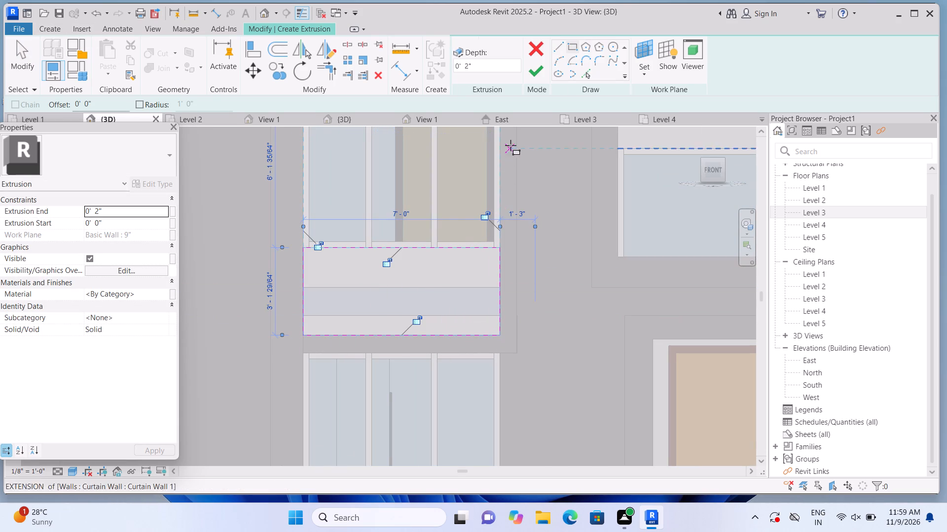
click(536, 66)
scroll(515, 256, down, 7)
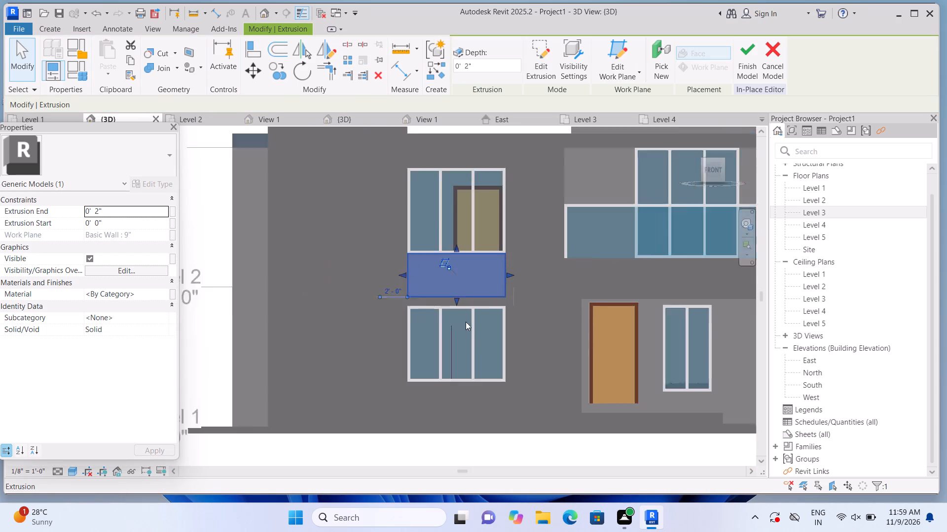
click(424, 431)
Extrude a 2" rectangle about 2'-8 1/2" wide and 21'-0" high on the outer wall section beside the tall frame, down to Level 1.
middle_drag(431, 421, 352, 419)
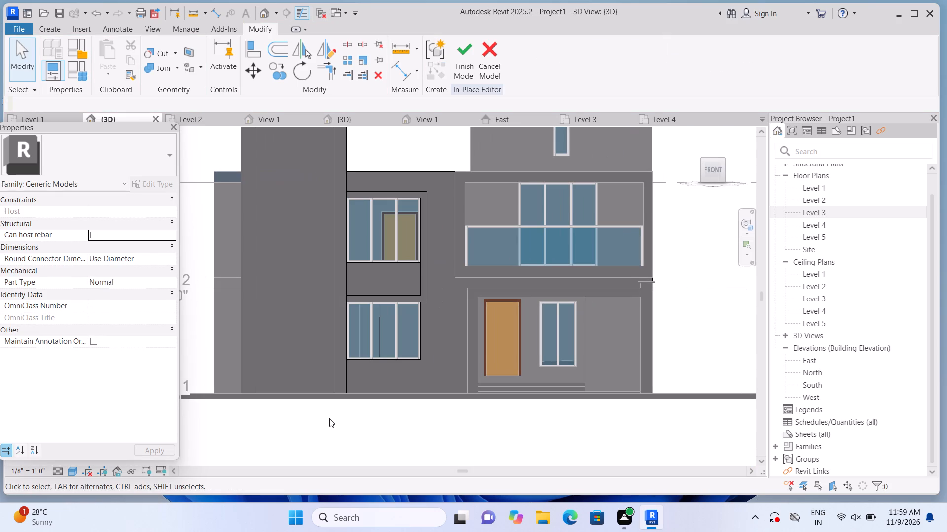
middle_drag(411, 421, 348, 421)
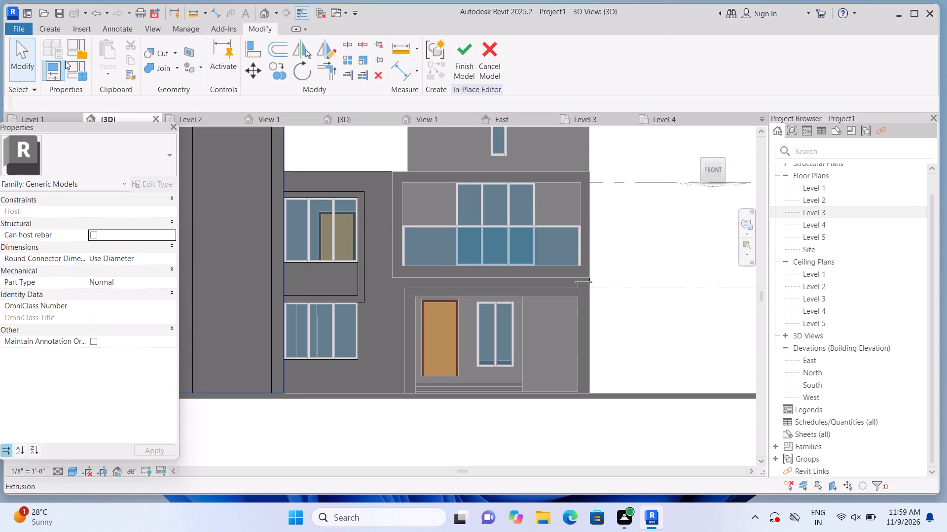
click(54, 27)
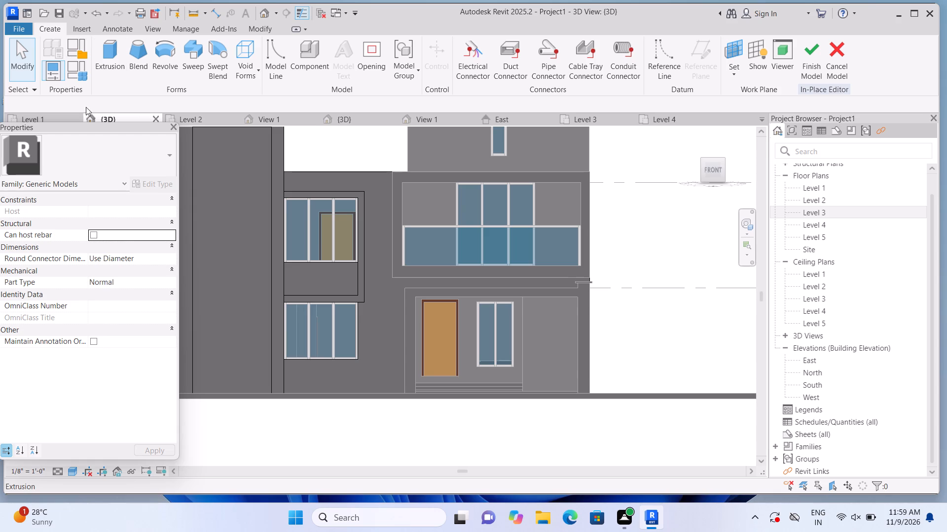
click(112, 61)
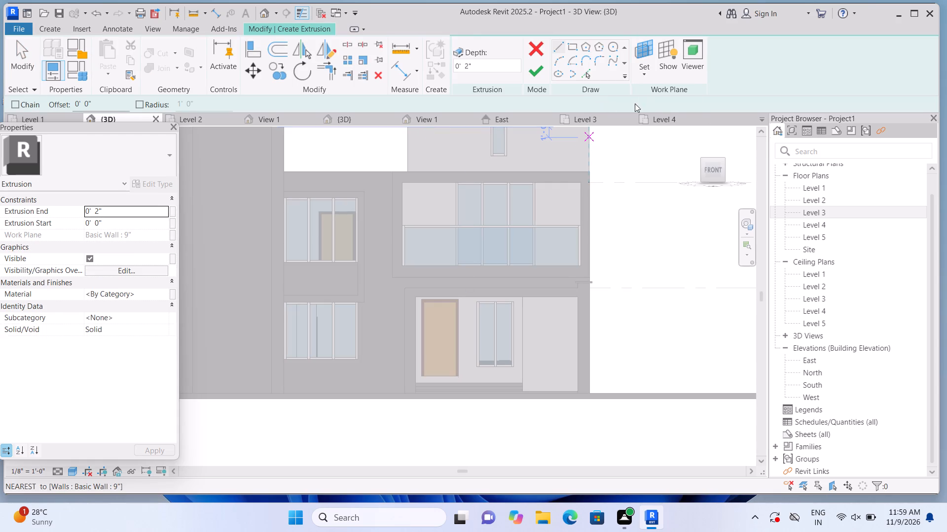
click(647, 74)
click(654, 114)
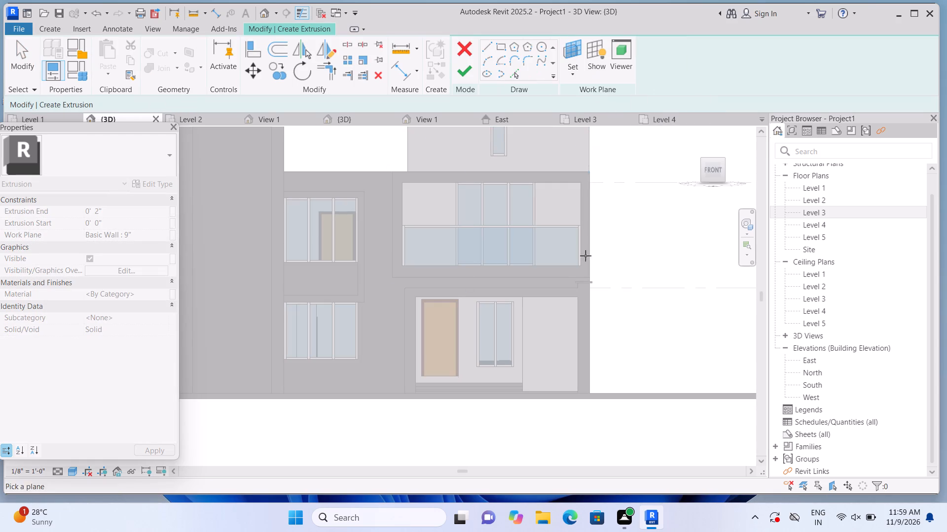
scroll(525, 343, up, 2)
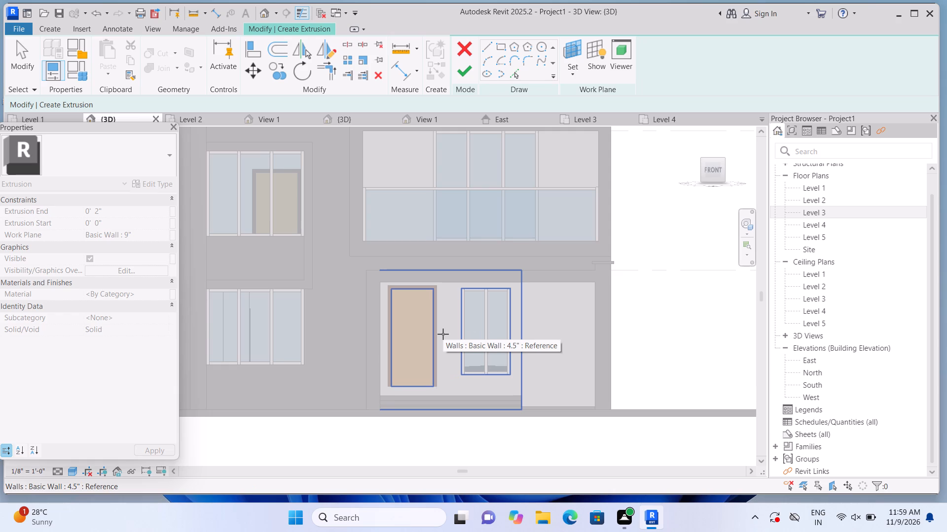
scroll(443, 334, down, 2)
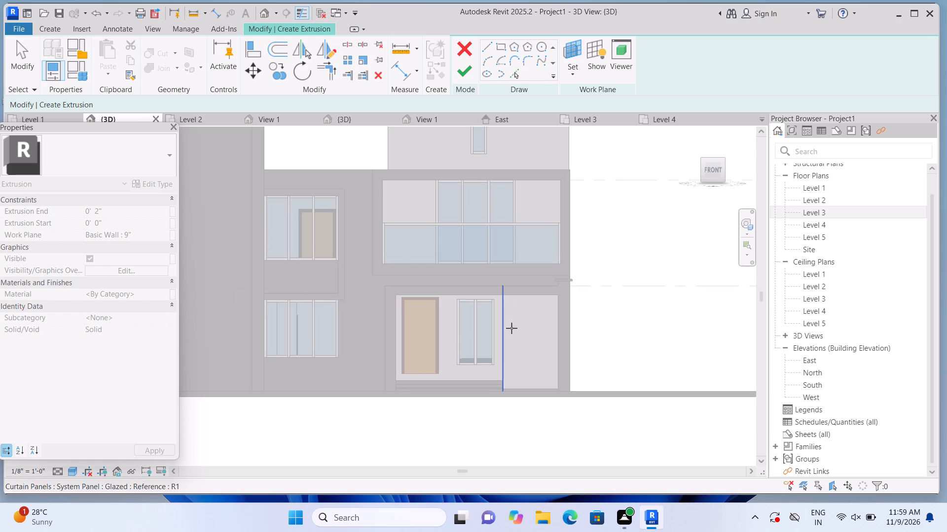
scroll(482, 333, down, 3)
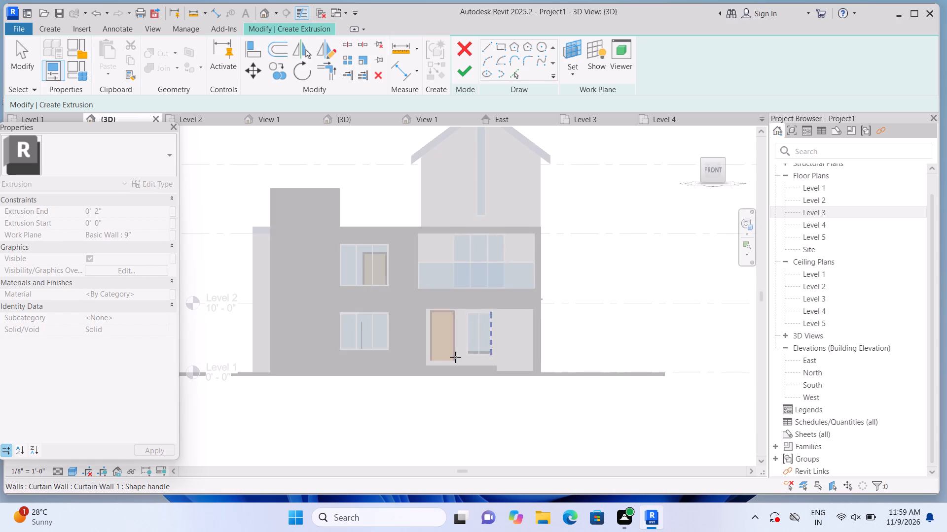
middle_drag(264, 385, 293, 408)
scroll(286, 399, up, 3)
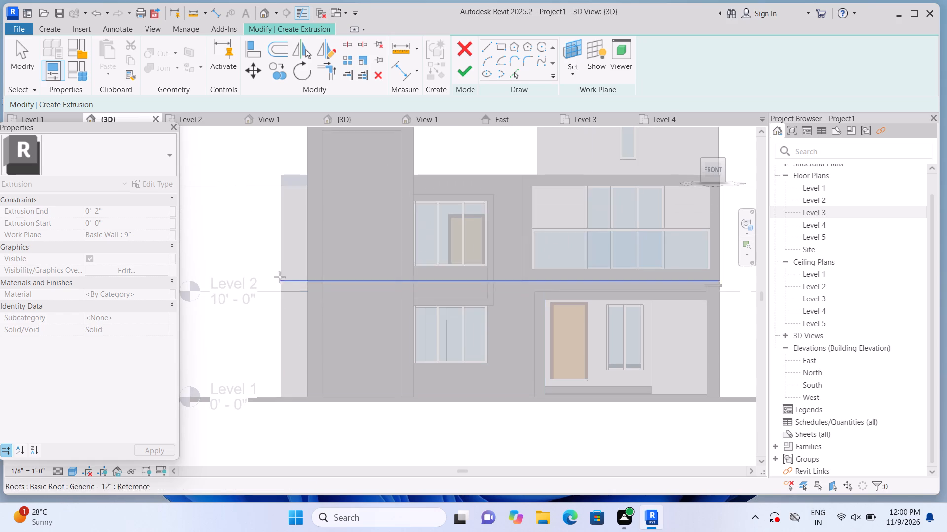
click(290, 245)
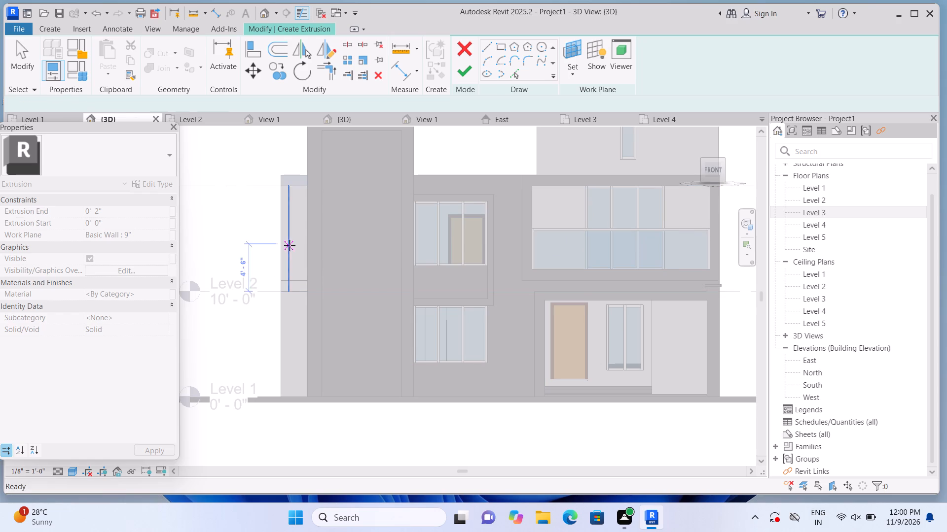
click(576, 46)
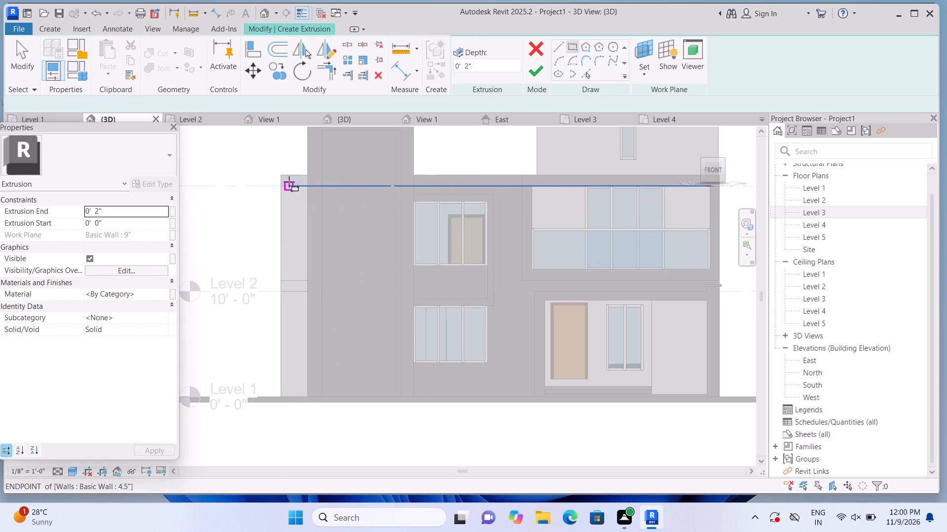
click(282, 174)
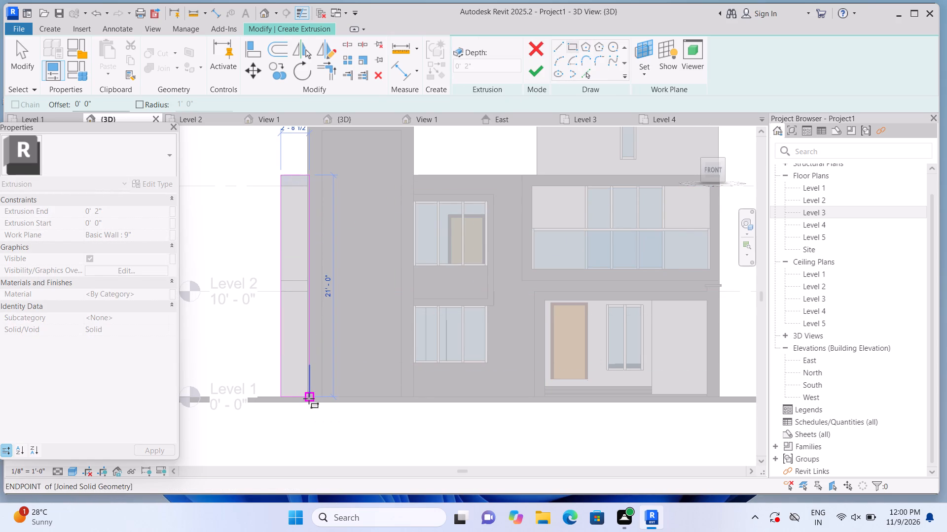
scroll(309, 399, up, 5)
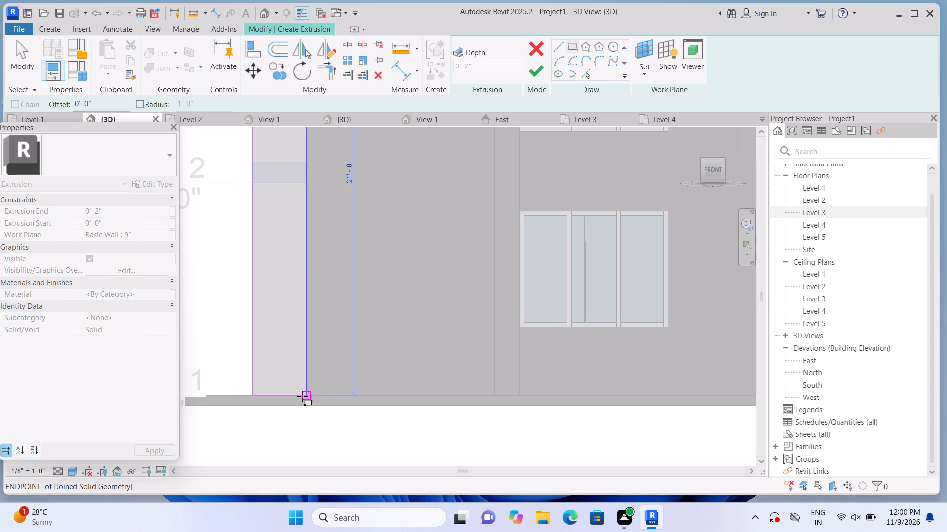
click(302, 396)
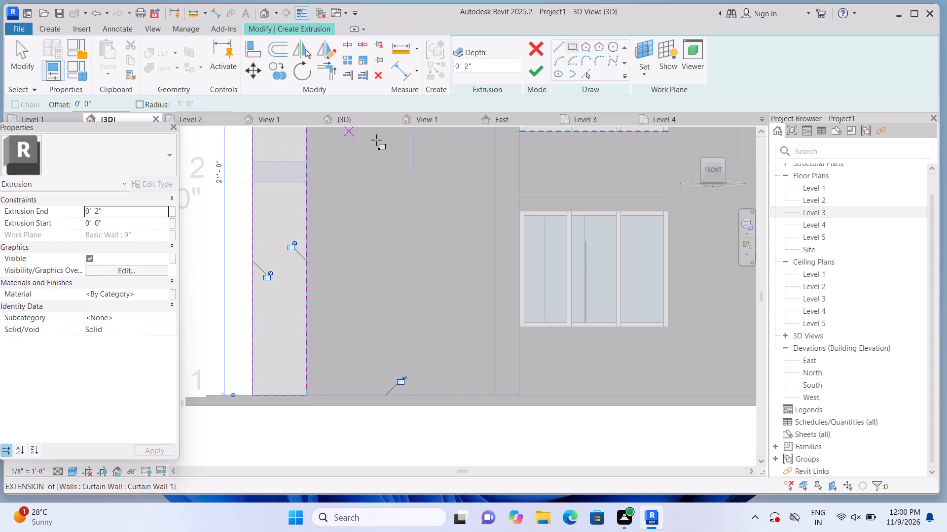
click(535, 72)
scroll(478, 304, down, 3)
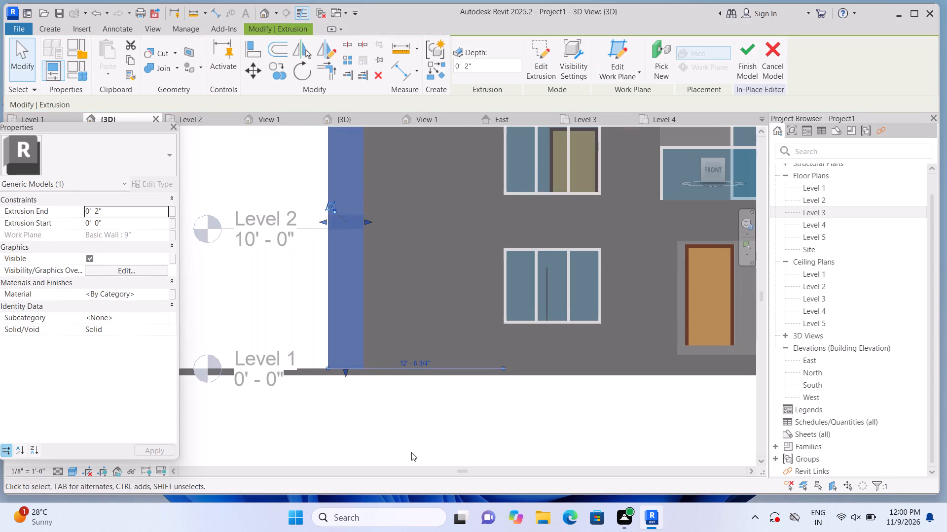
click(411, 452)
Extrude a 2" rectangle about 5'-0 3/4" wide and 9'-0" high on the balcony's back wall, left of the glazing.
scroll(409, 438, down, 4)
middle_drag(406, 432, 398, 430)
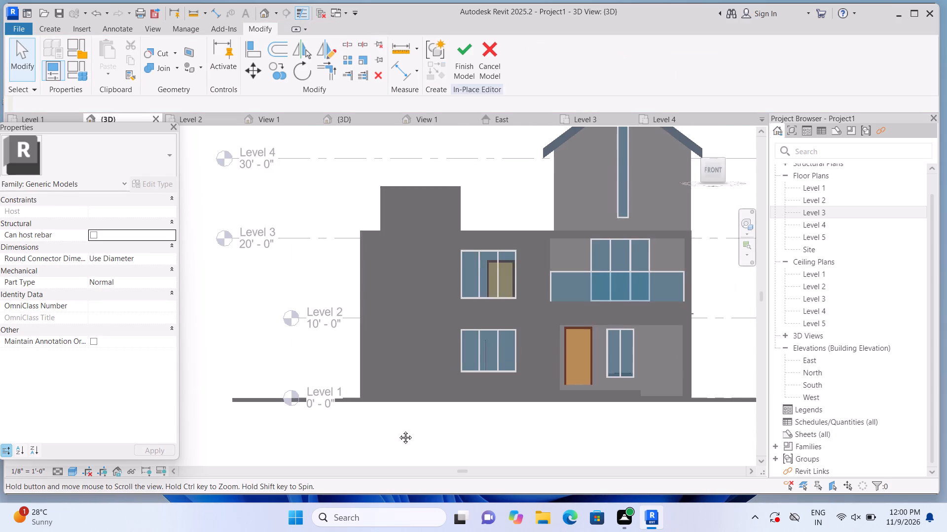
middle_drag(398, 430, 332, 423)
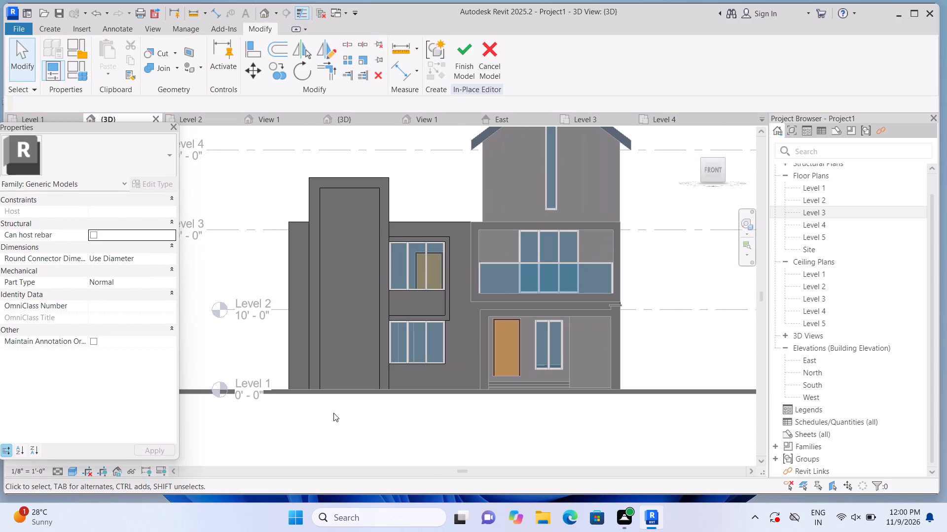
middle_drag(427, 432, 315, 440)
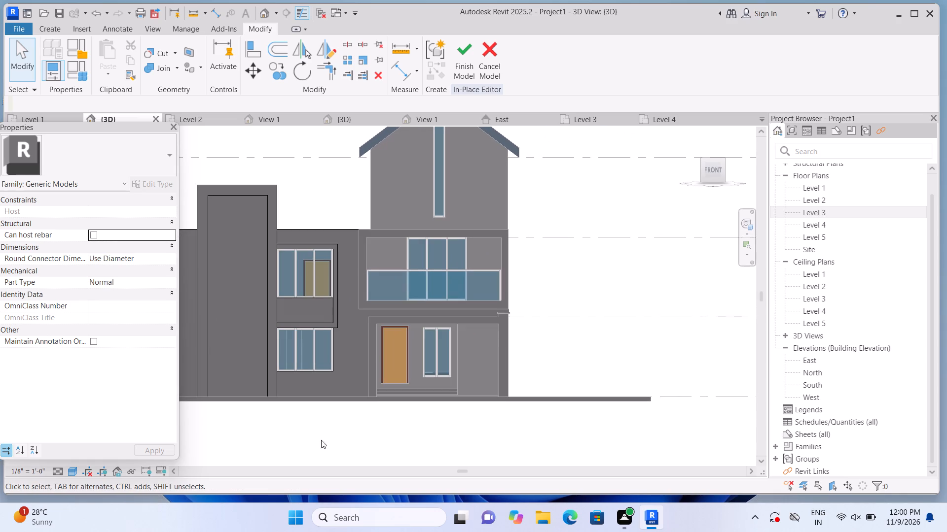
middle_drag(386, 431, 353, 461)
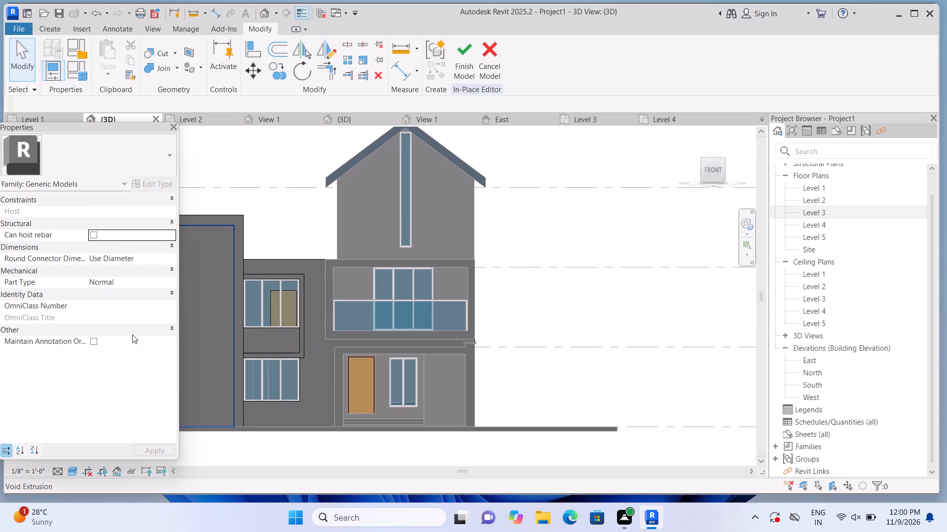
click(46, 31)
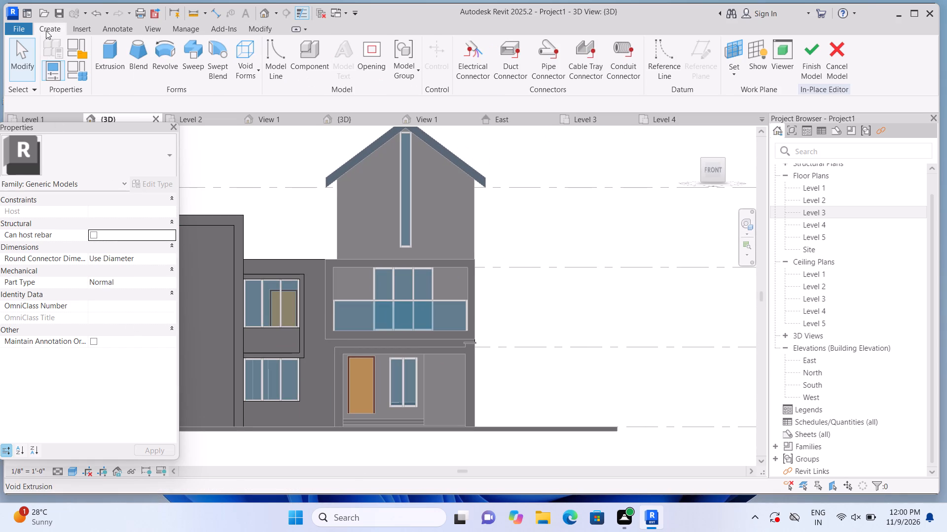
click(107, 58)
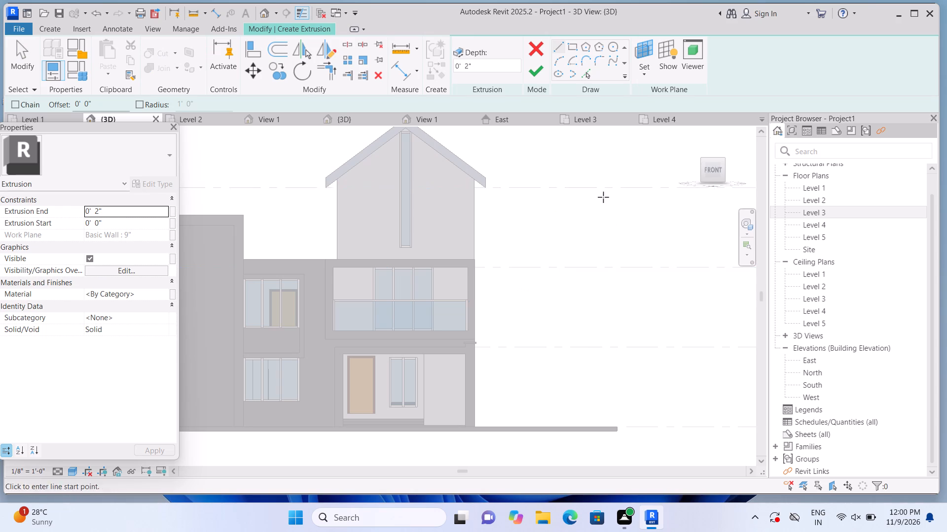
click(640, 76)
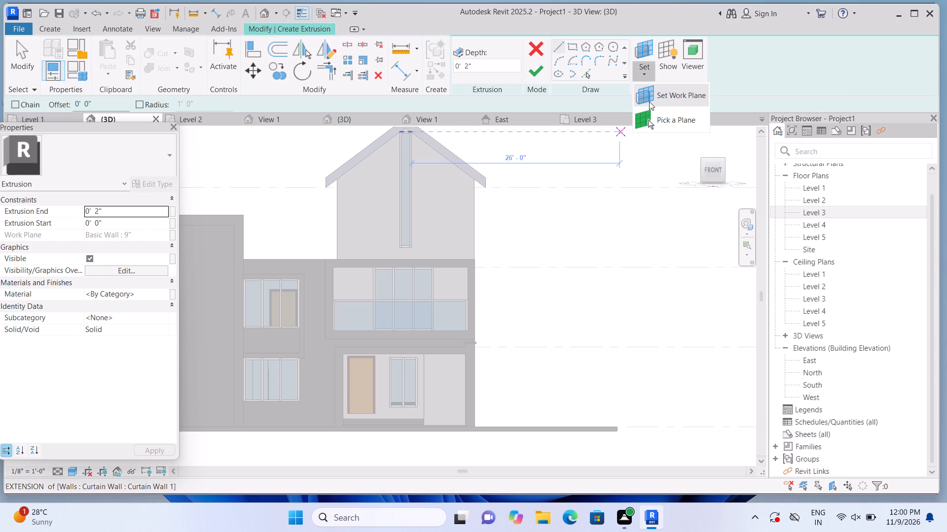
click(654, 112)
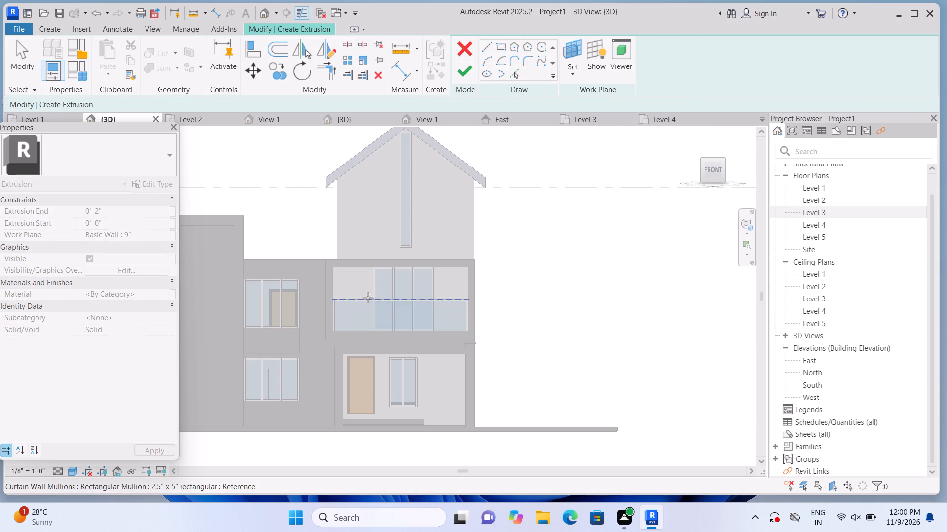
click(355, 291)
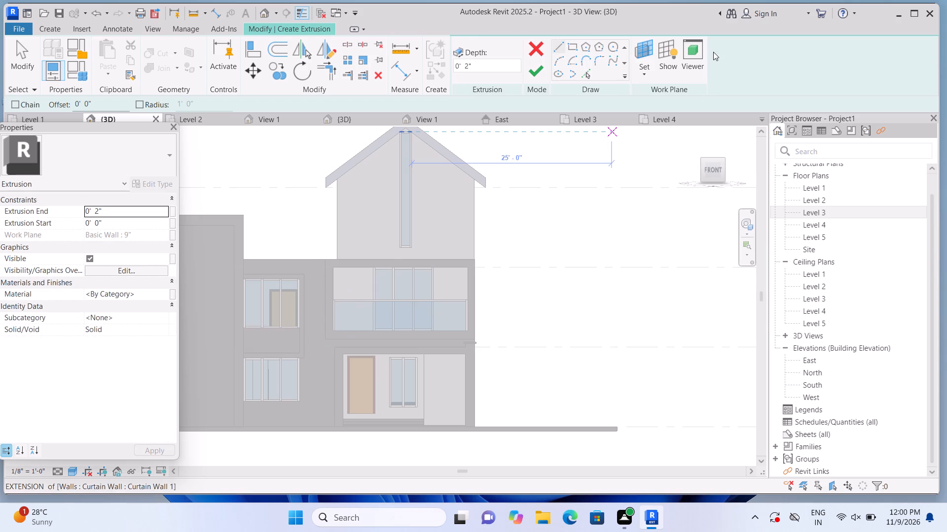
click(572, 44)
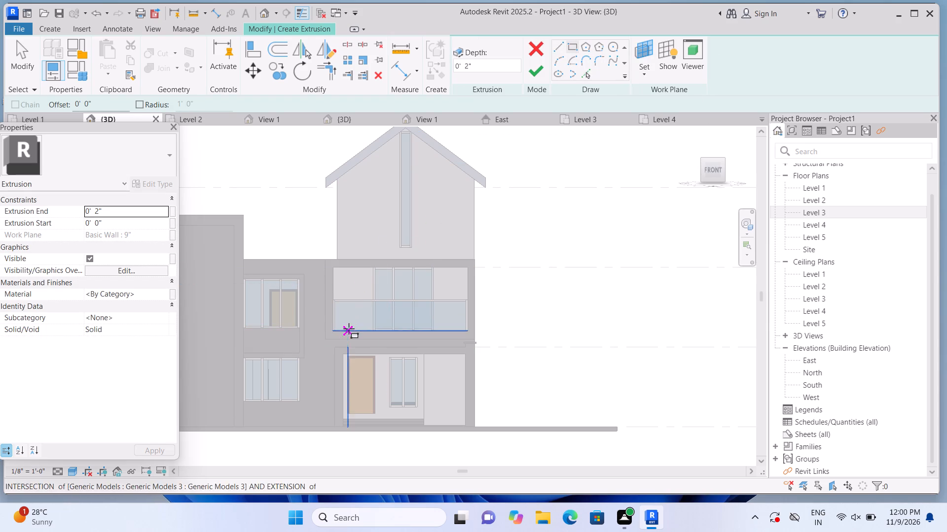
scroll(349, 329, up, 2)
click(323, 249)
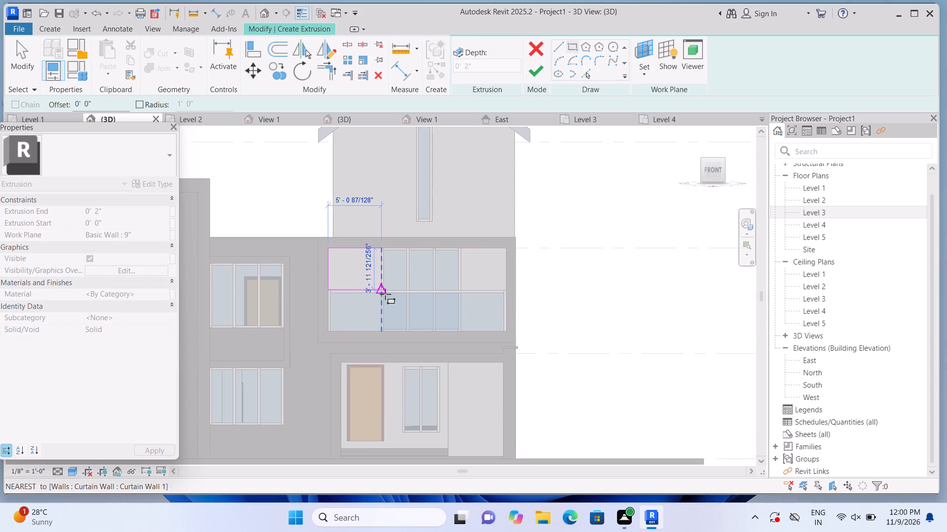
scroll(388, 344, up, 1)
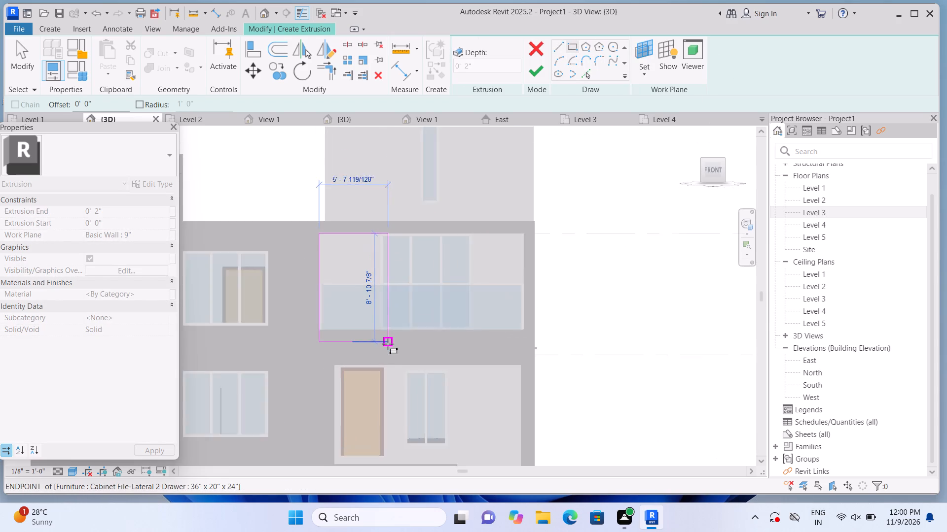
scroll(388, 344, up, 2)
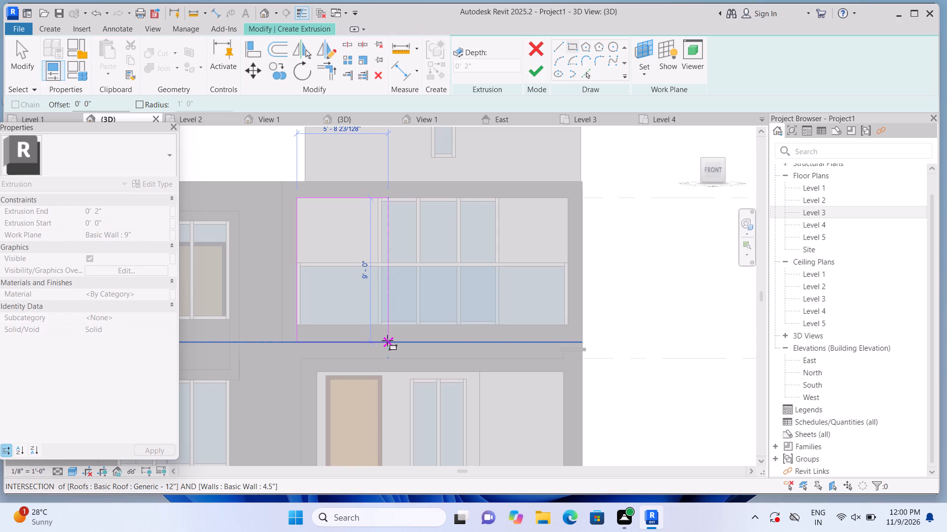
click(379, 339)
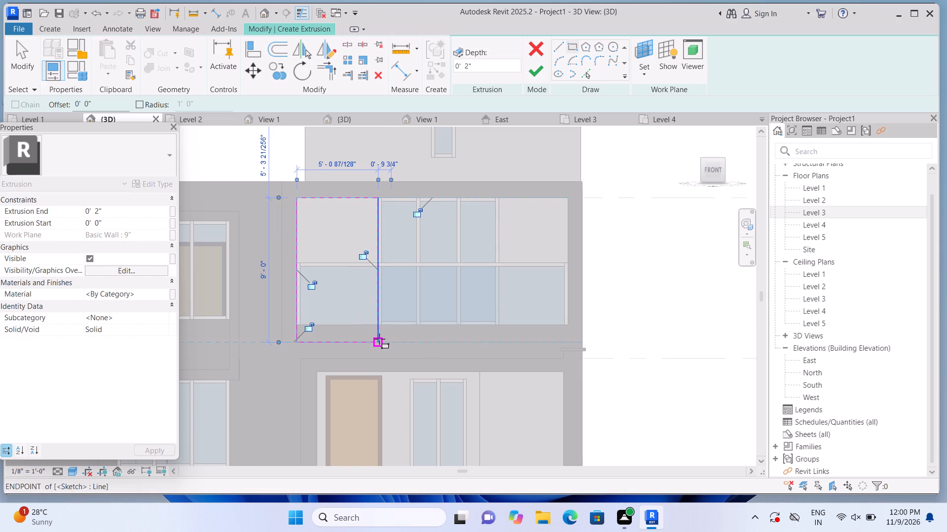
click(538, 72)
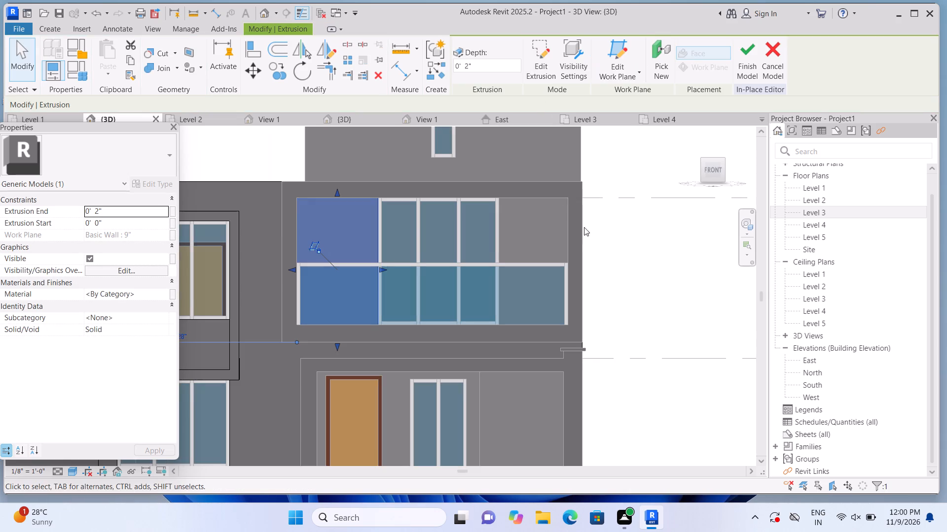
click(630, 263)
Extrude a 2" rectangle about 4'-5 1/4" wide and 9'-0" high on the balcony's back wall, right of the glazing.
middle_drag(627, 263, 591, 269)
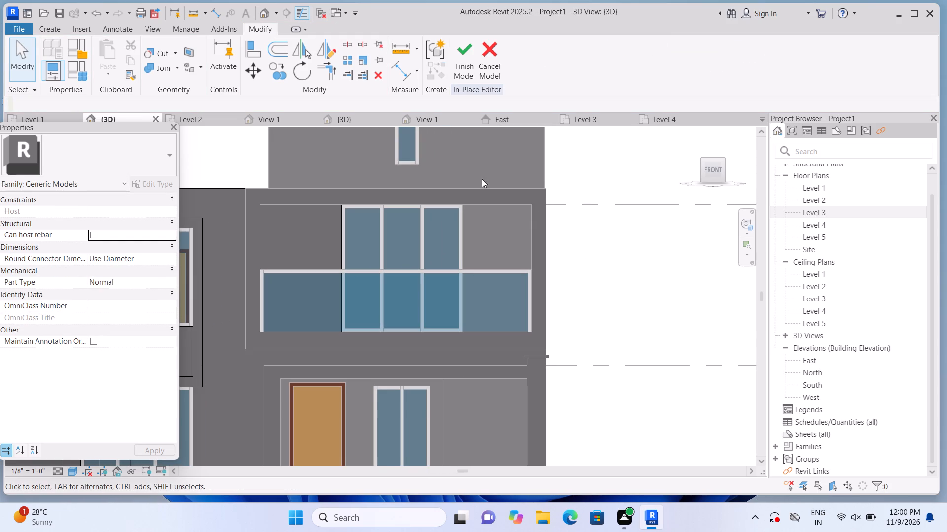
click(58, 29)
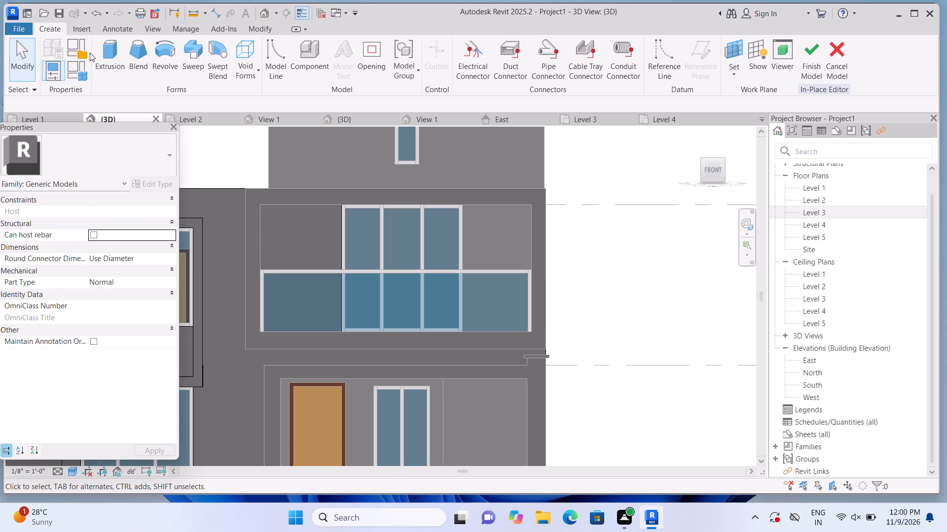
click(101, 56)
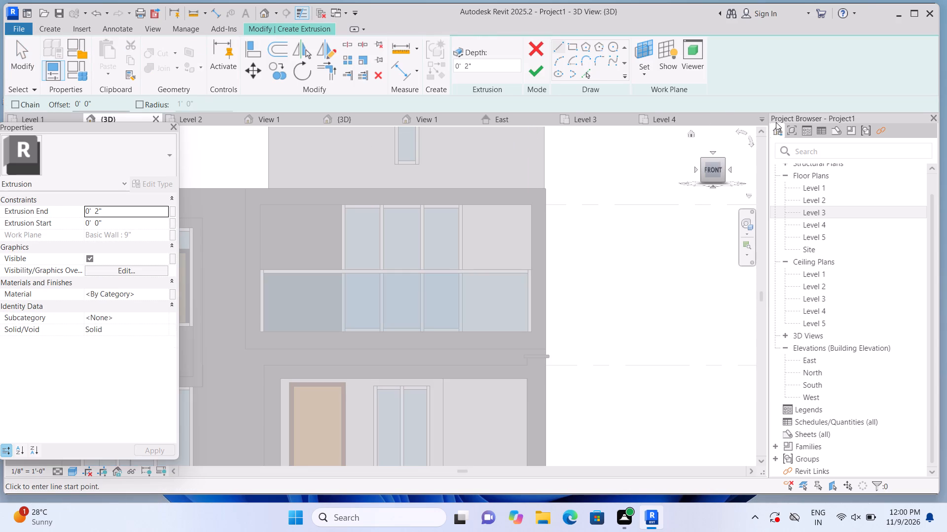
click(647, 73)
click(657, 115)
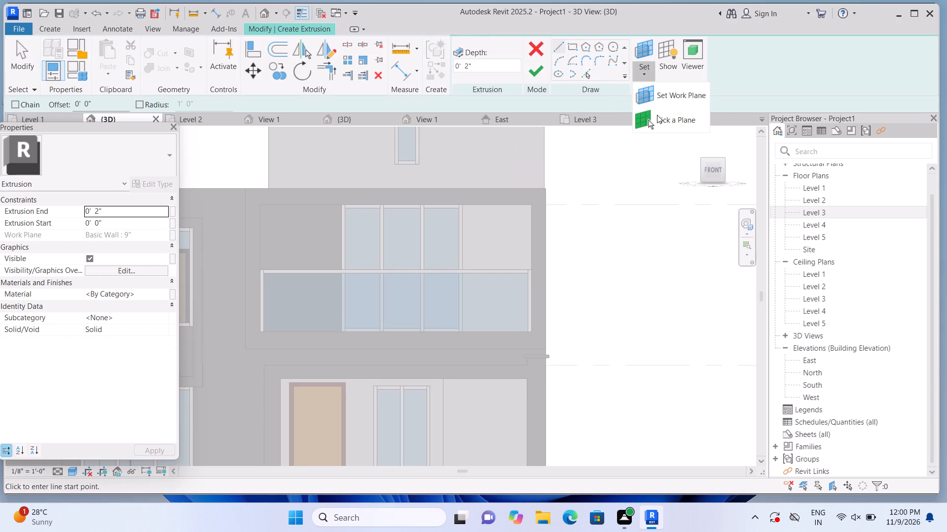
click(492, 241)
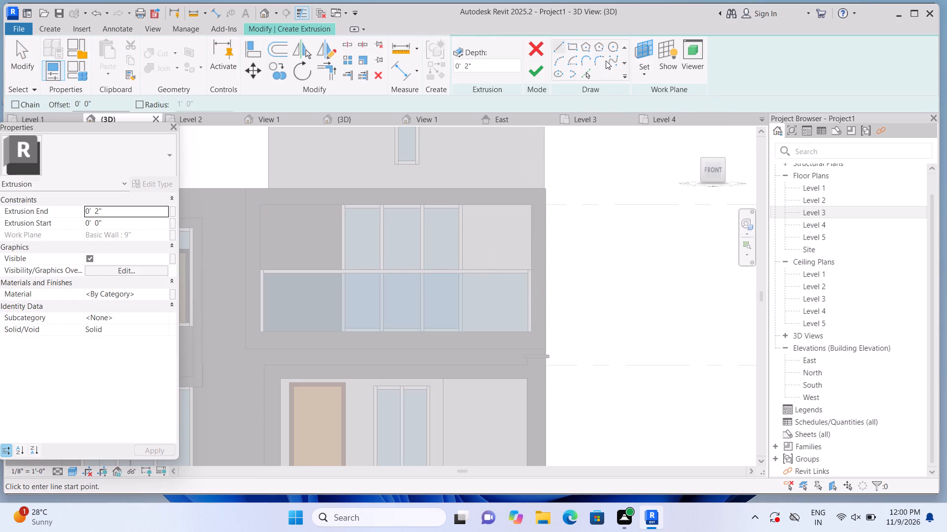
click(569, 44)
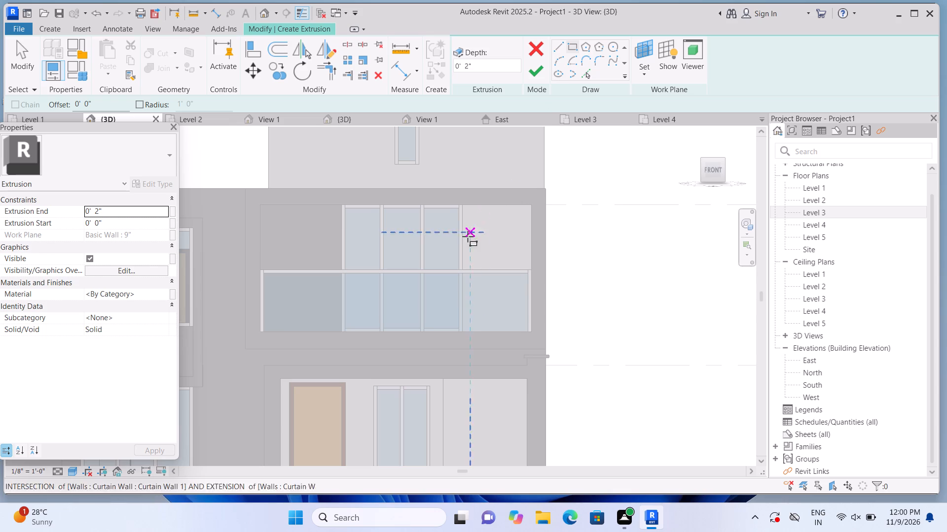
click(467, 207)
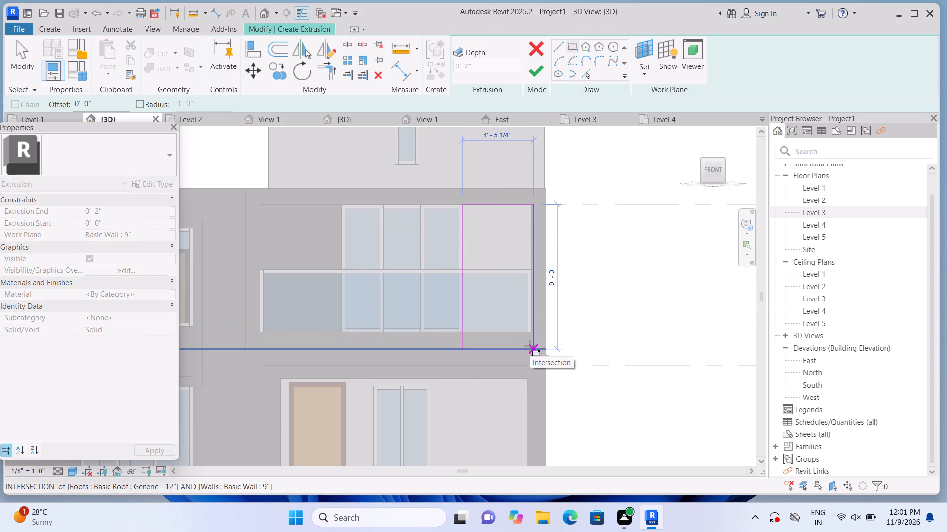
double_click(530, 346)
click(533, 75)
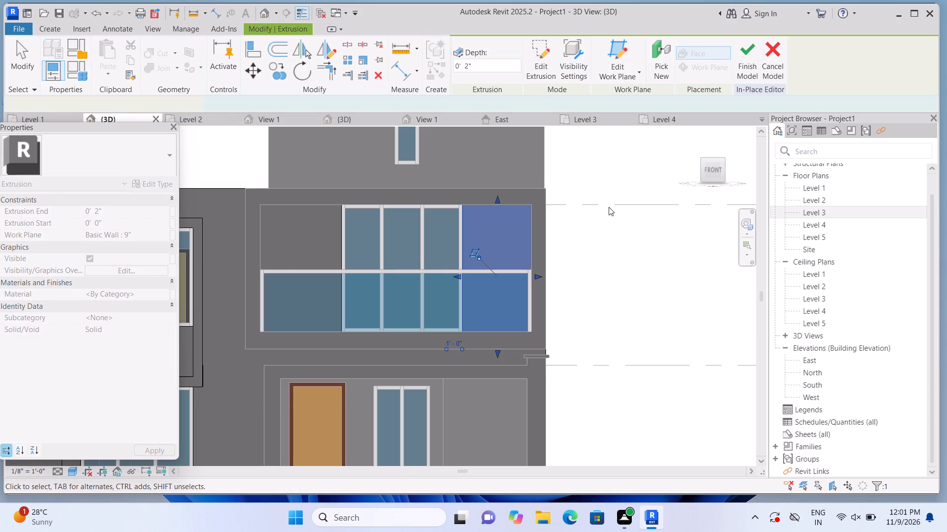
double_click(614, 233)
Examine the new balcony panels and front facade cladding in angled 3D views, and inspect the facade from the front.
scroll(614, 234, down, 2)
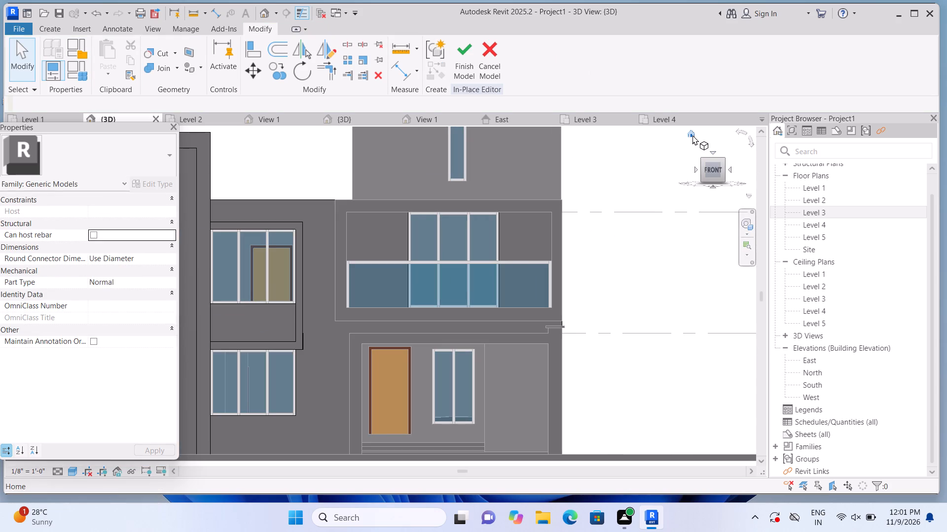
click(691, 133)
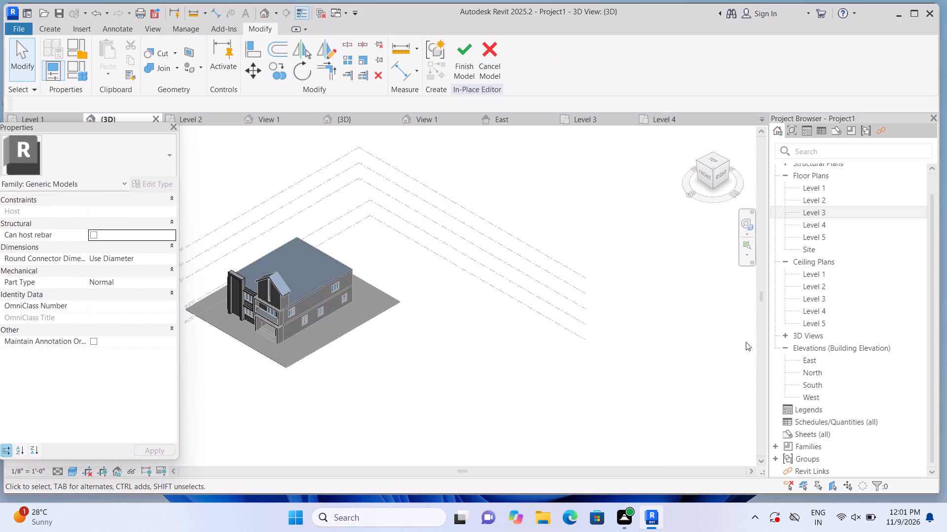
scroll(205, 350, up, 10)
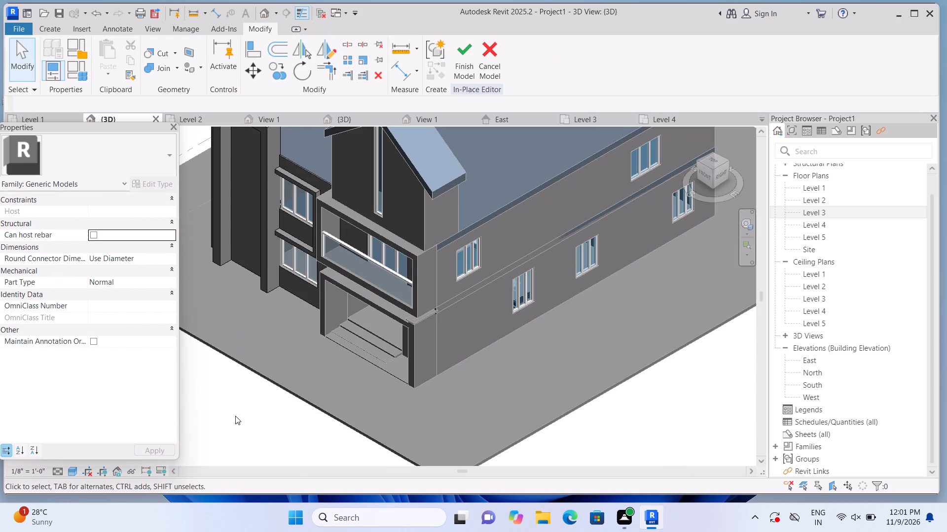
shift+middle_drag(237, 412, 269, 362)
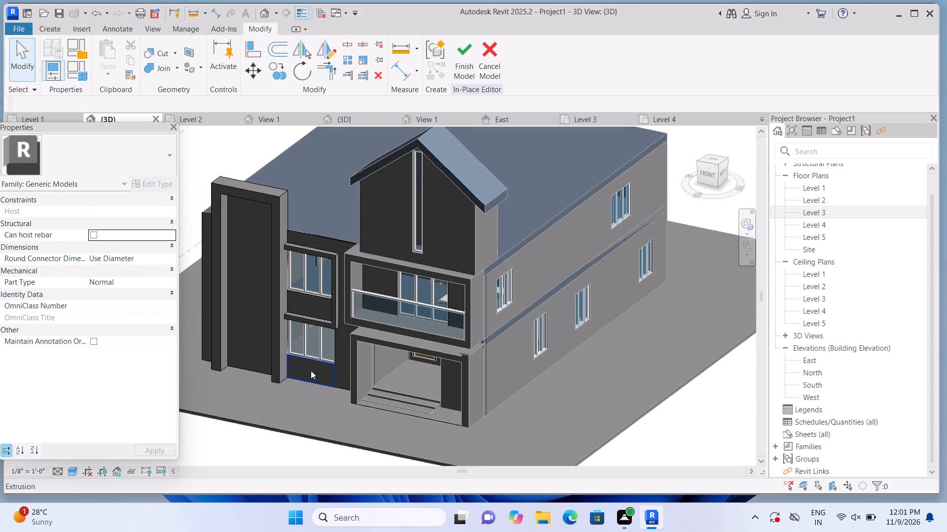
scroll(365, 345, up, 6)
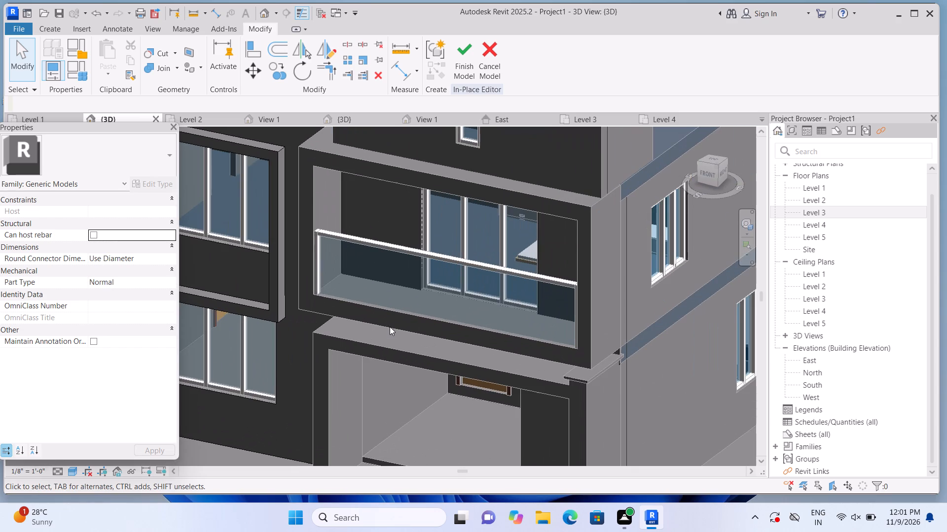
scroll(396, 338, down, 7)
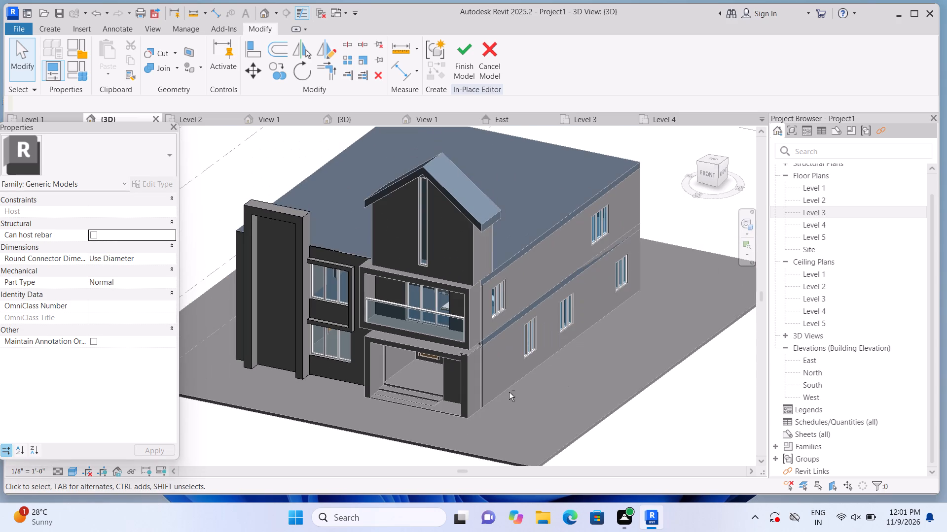
shift+middle_drag(509, 393, 481, 397)
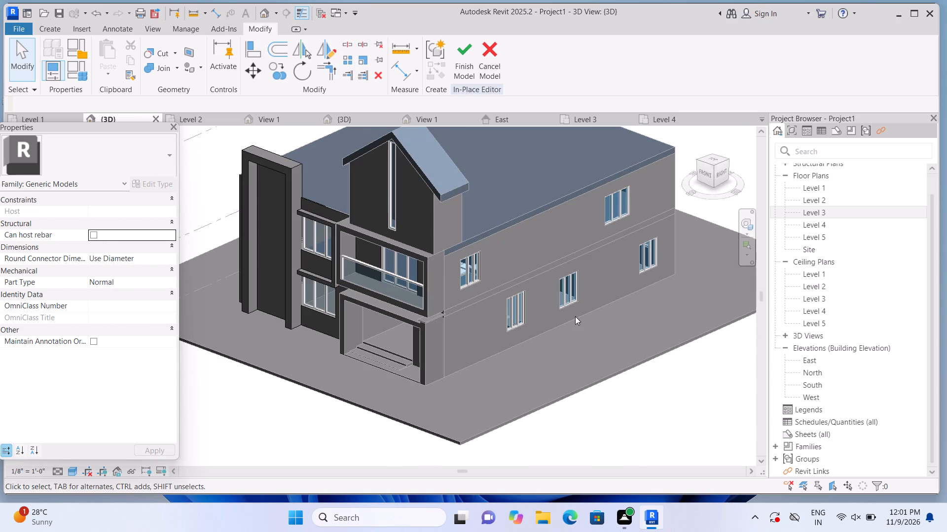
scroll(326, 224, up, 9)
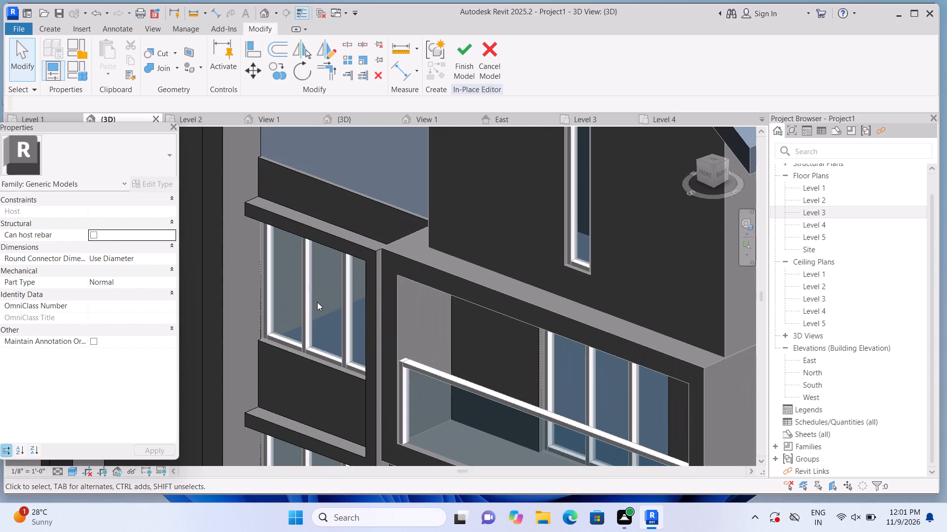
scroll(312, 300, down, 6)
scroll(315, 375, down, 2)
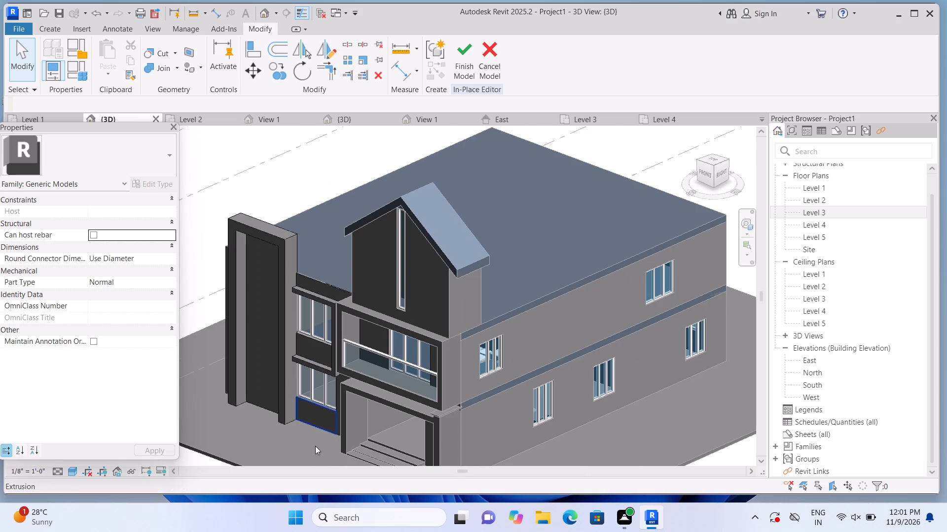
middle_drag(199, 455, 214, 385)
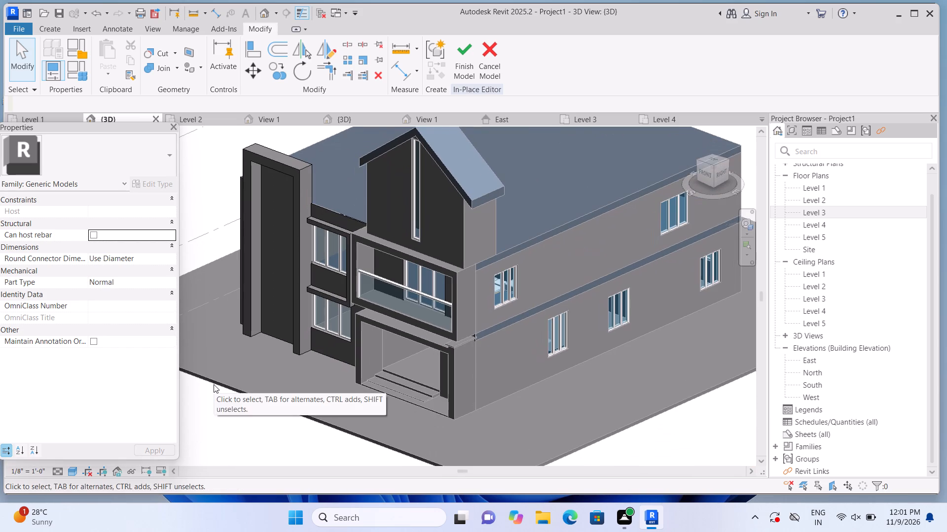
scroll(218, 391, down, 1)
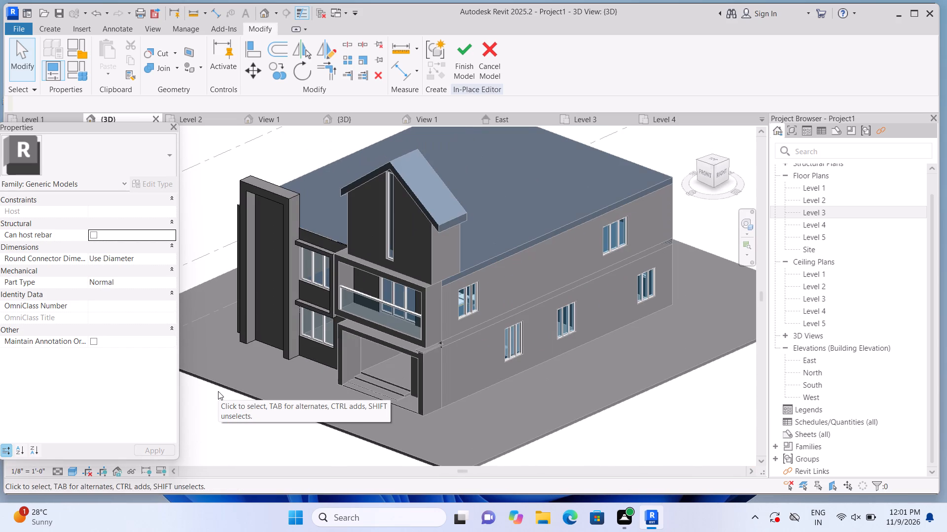
click(705, 171)
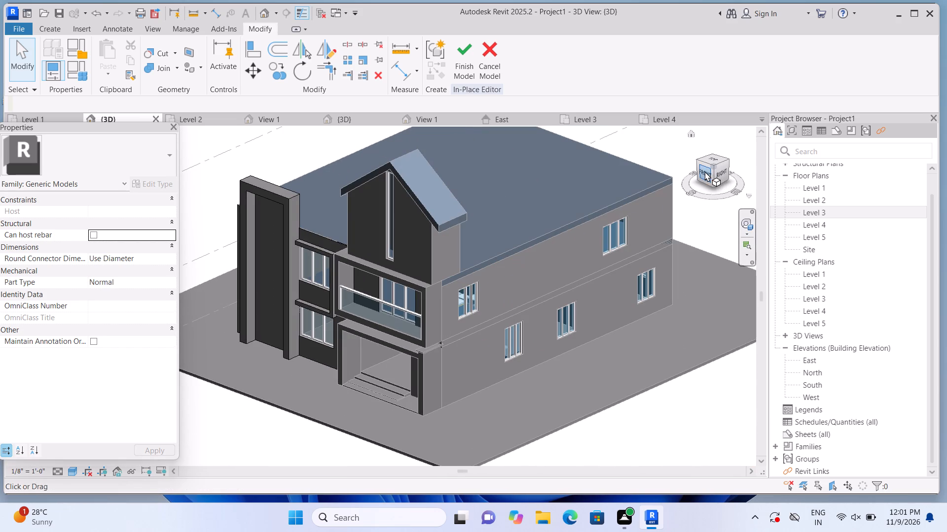
scroll(257, 317, up, 6)
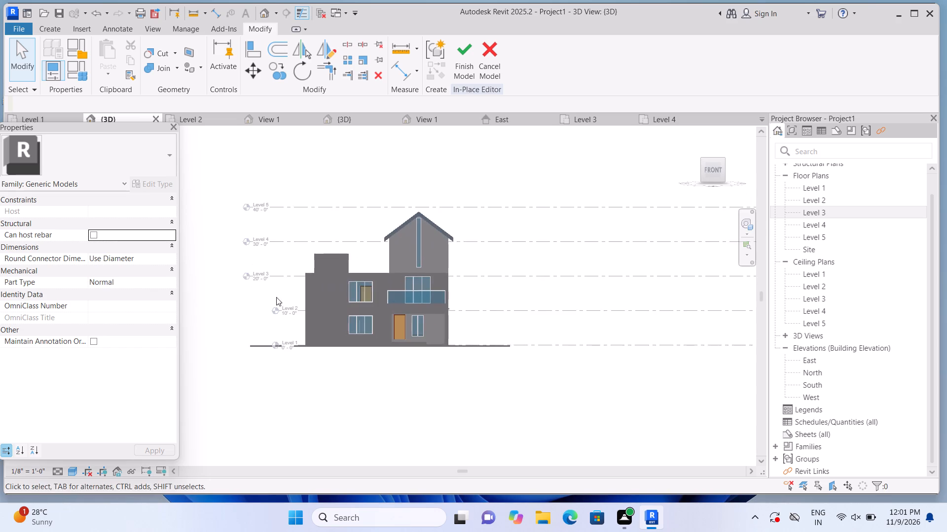
scroll(276, 297, up, 3)
scroll(418, 371, up, 1)
middle_drag(450, 408, 389, 377)
scroll(381, 372, up, 2)
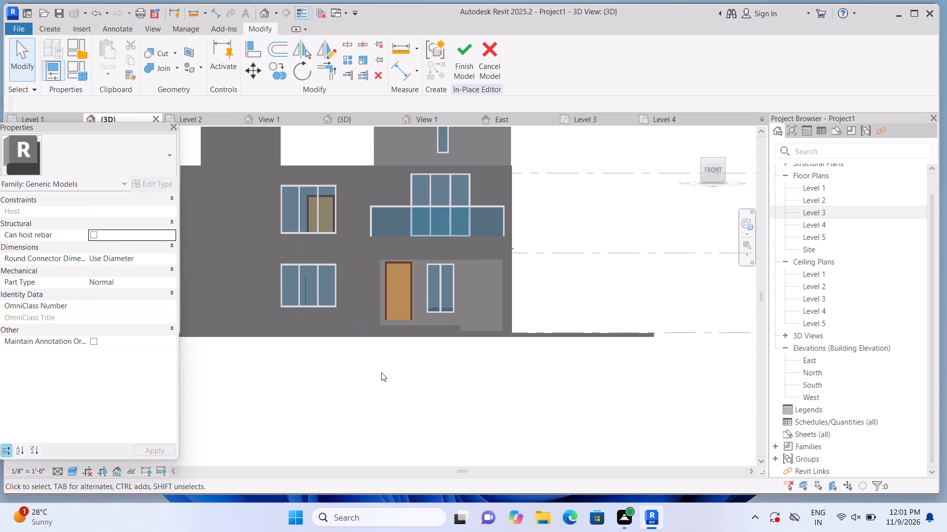
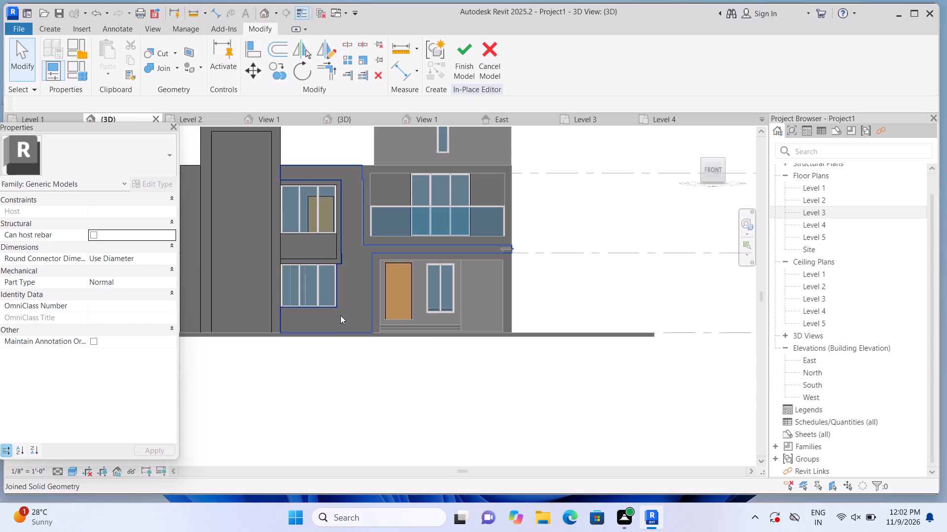
Stretch the edge of the 2" cladding panel between the ground-floor window and the entrance toward the window, under the frame's corner.
scroll(305, 369, up, 1)
middle_drag(305, 369, 372, 408)
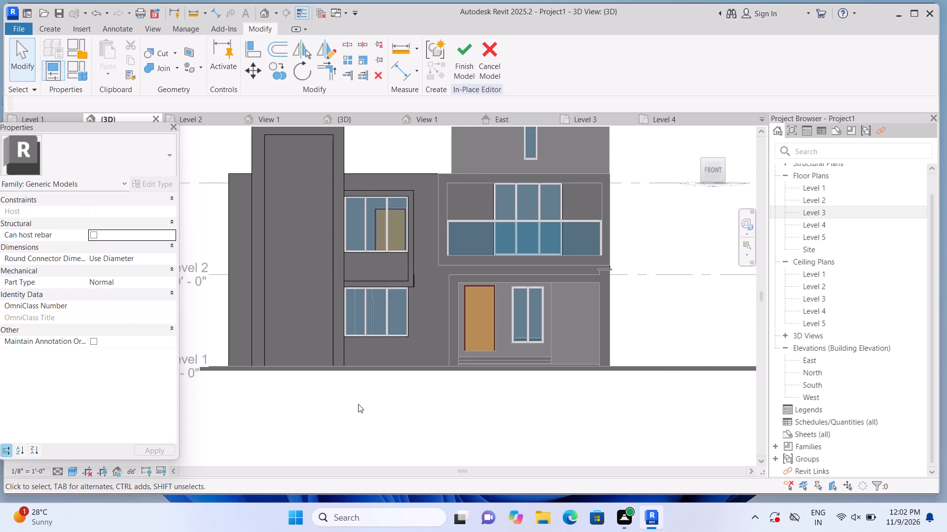
scroll(425, 291, up, 10)
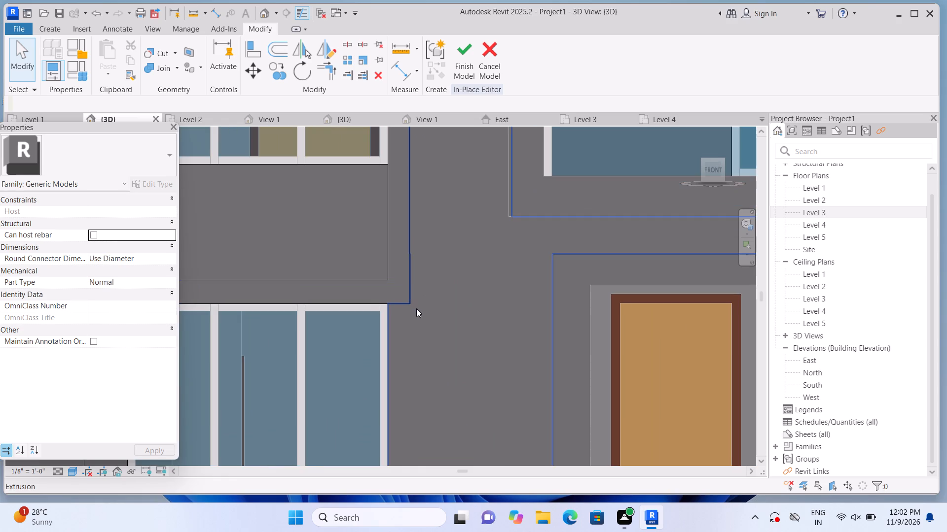
middle_drag(418, 295, 428, 341)
scroll(423, 337, up, 7)
click(421, 318)
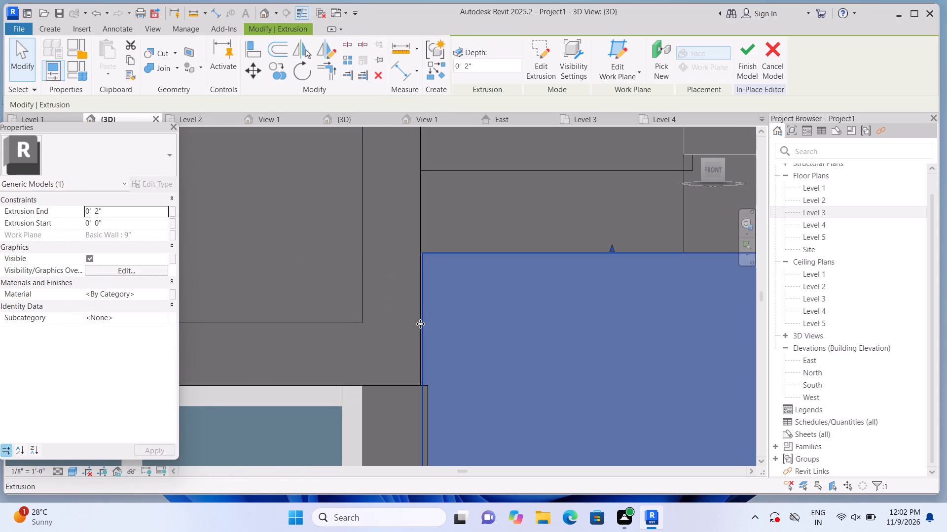
scroll(420, 317, down, 6)
scroll(424, 324, up, 5)
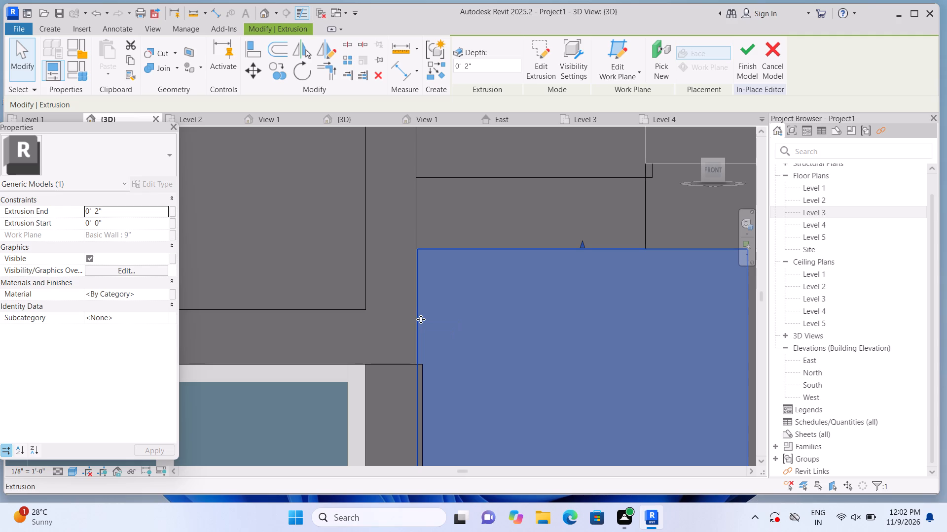
click(421, 319)
key(Escape)
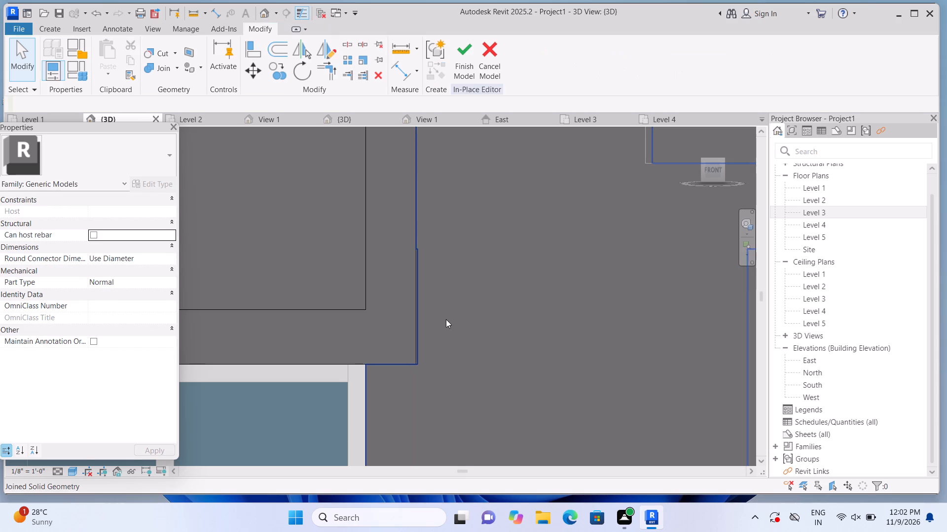
scroll(446, 319, down, 6)
scroll(445, 316, up, 9)
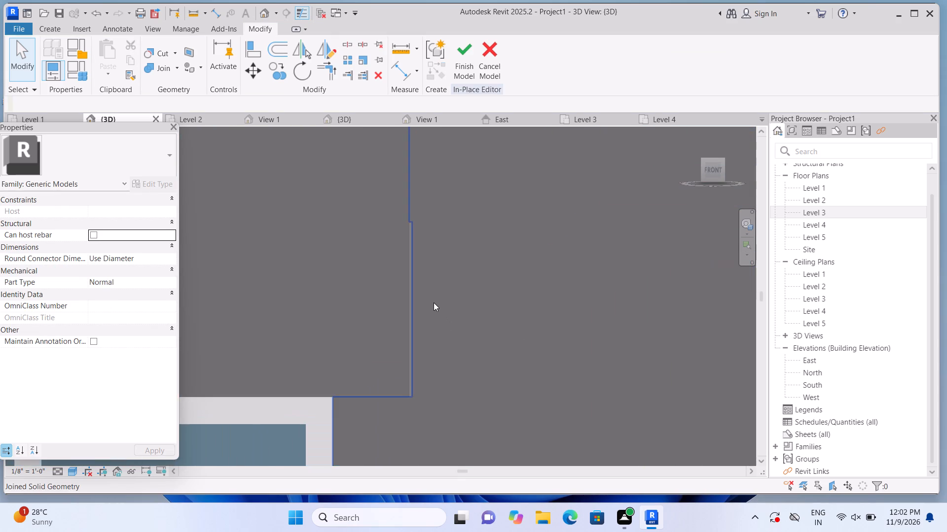
scroll(434, 302, up, 4)
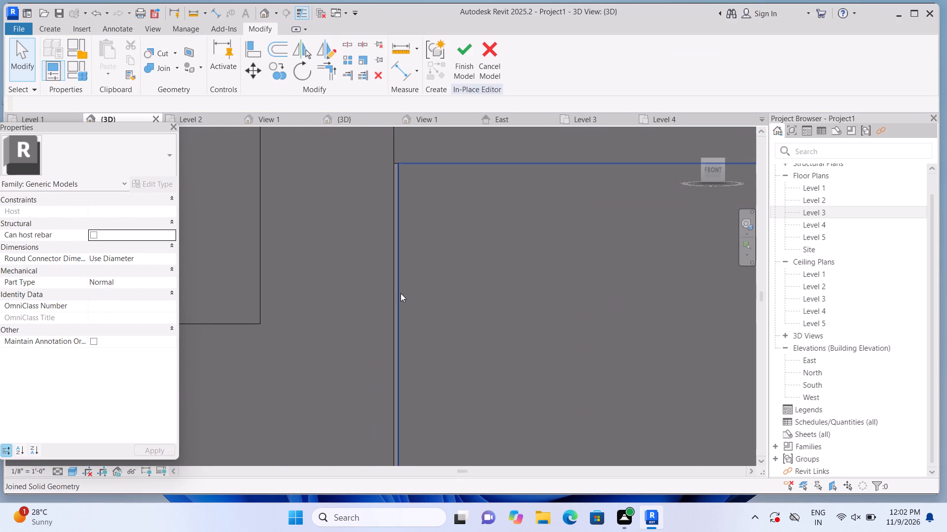
drag(398, 293, 393, 295)
scroll(411, 295, up, 1)
scroll(412, 296, down, 3)
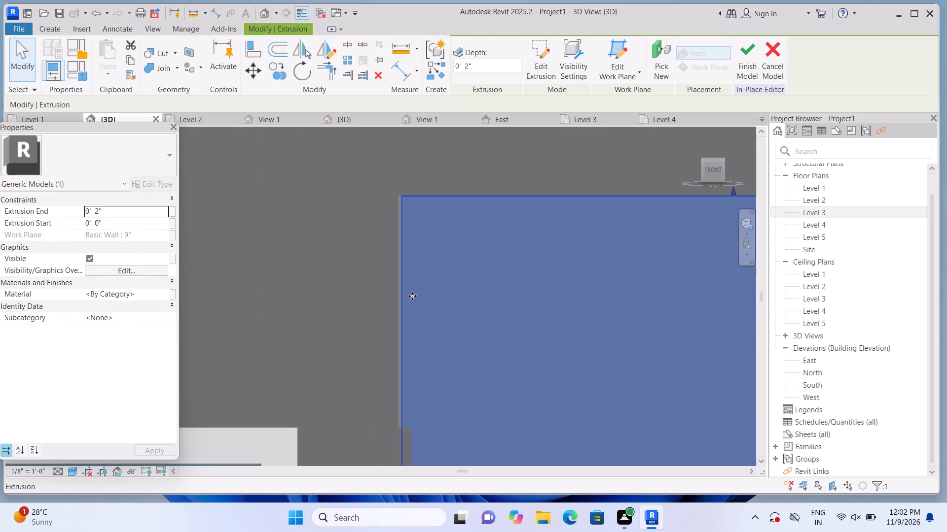
scroll(412, 296, down, 13)
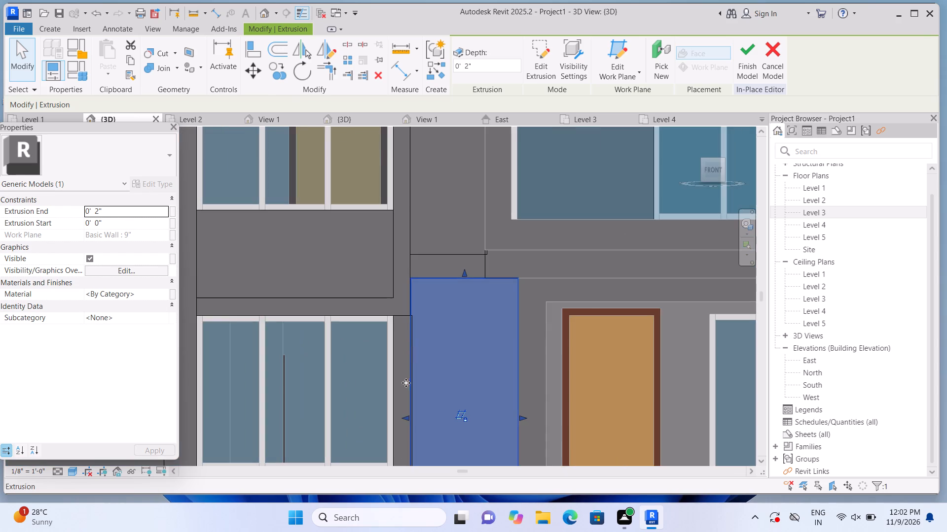
scroll(403, 385, up, 3)
click(407, 432)
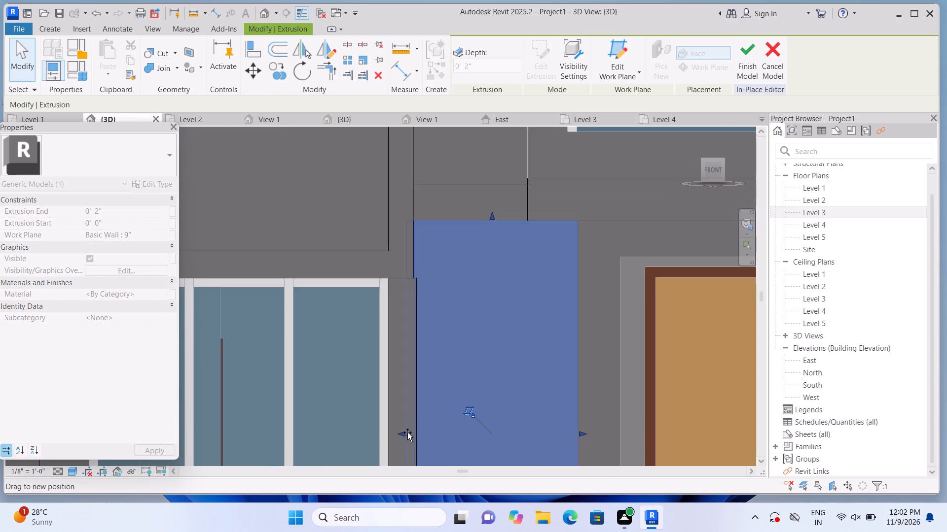
key(Escape)
scroll(441, 393, down, 2)
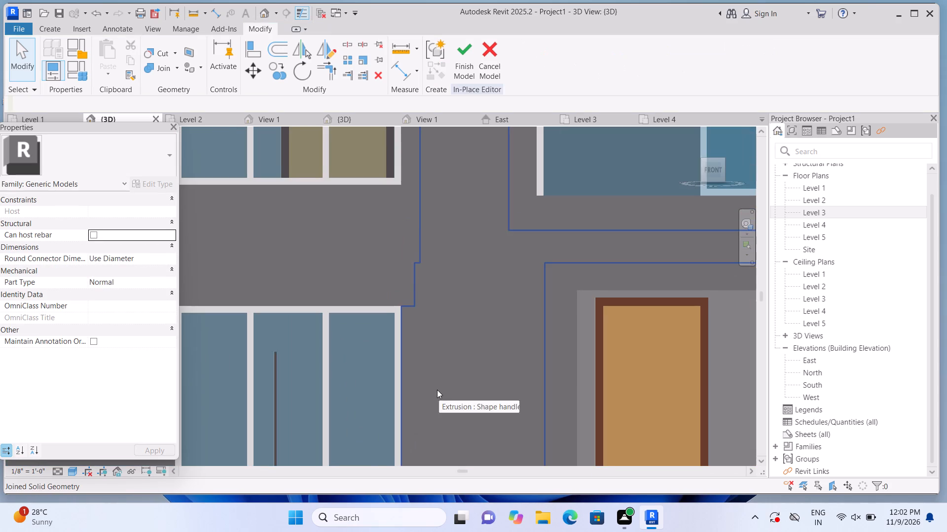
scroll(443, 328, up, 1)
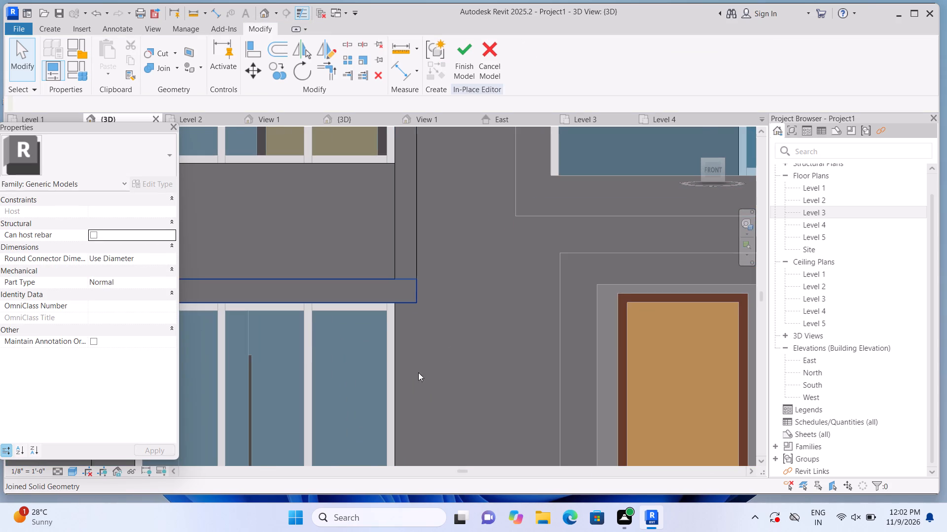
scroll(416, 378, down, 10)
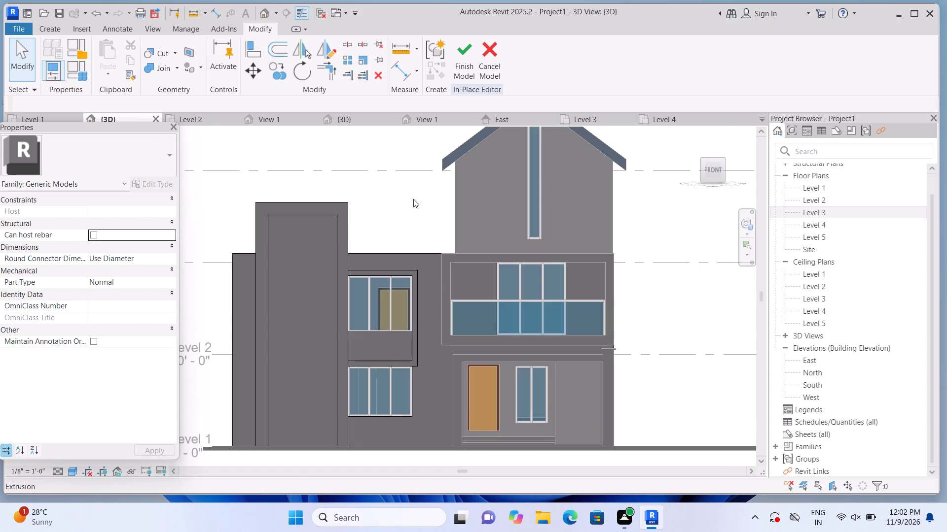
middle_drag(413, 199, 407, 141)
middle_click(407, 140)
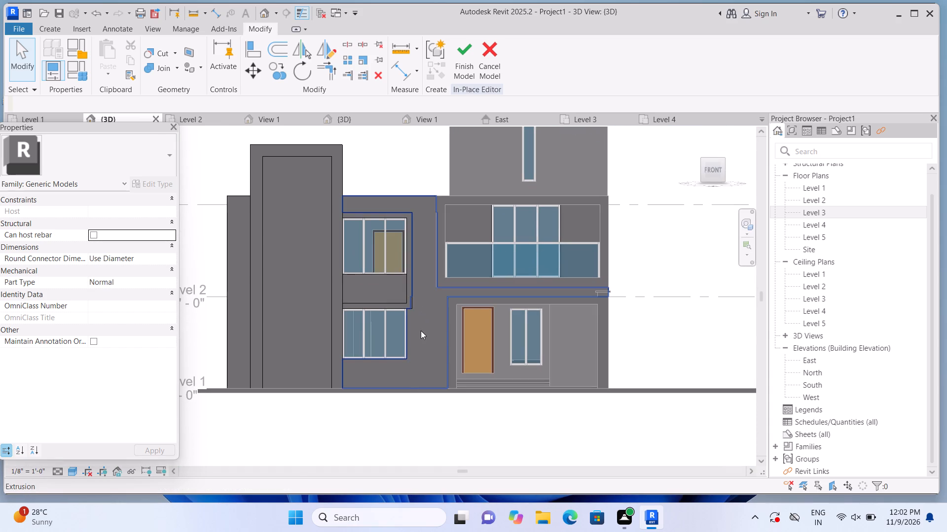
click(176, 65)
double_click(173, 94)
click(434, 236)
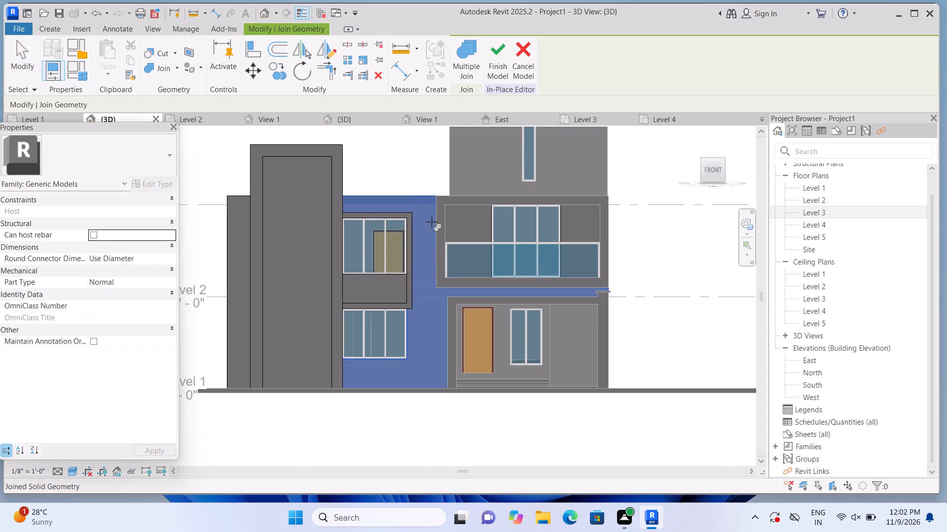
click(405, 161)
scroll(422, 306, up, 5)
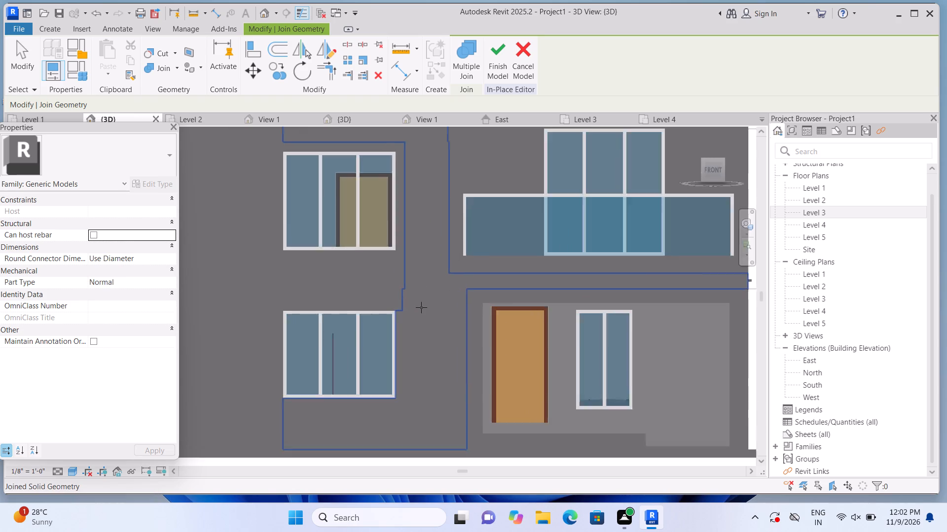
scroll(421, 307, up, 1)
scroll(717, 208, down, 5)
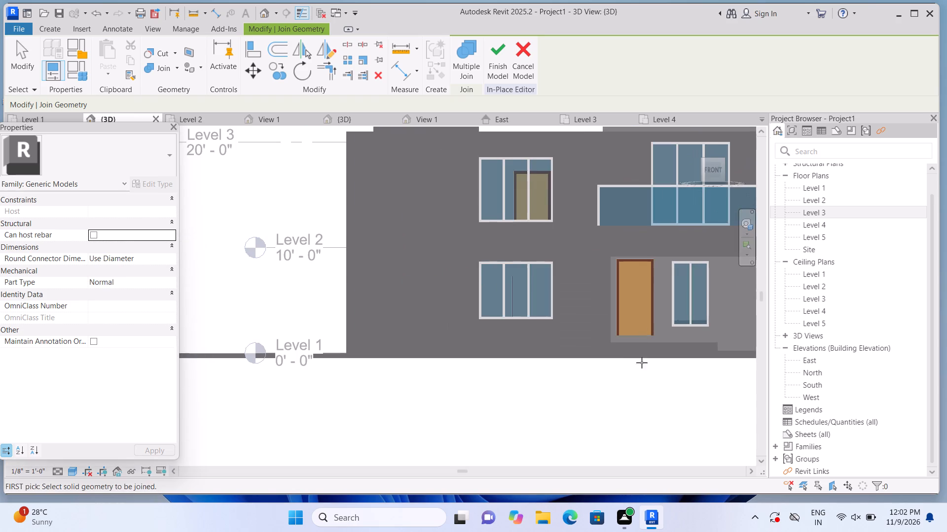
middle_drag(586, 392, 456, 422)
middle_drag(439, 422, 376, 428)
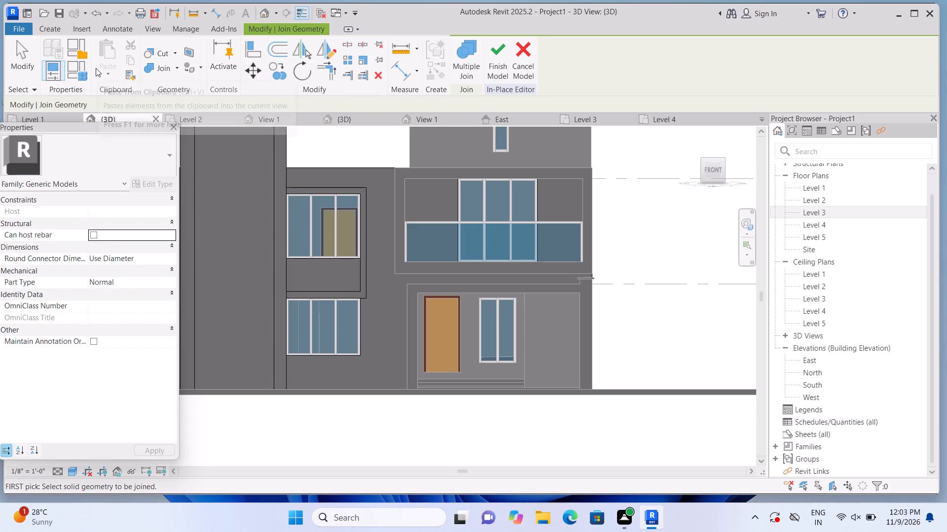
Extrude a 2" rectangle about 10'-3" wide and 3" high on the entrance's 4.5" back wall, along its top above the door and window.
click(41, 29)
click(118, 47)
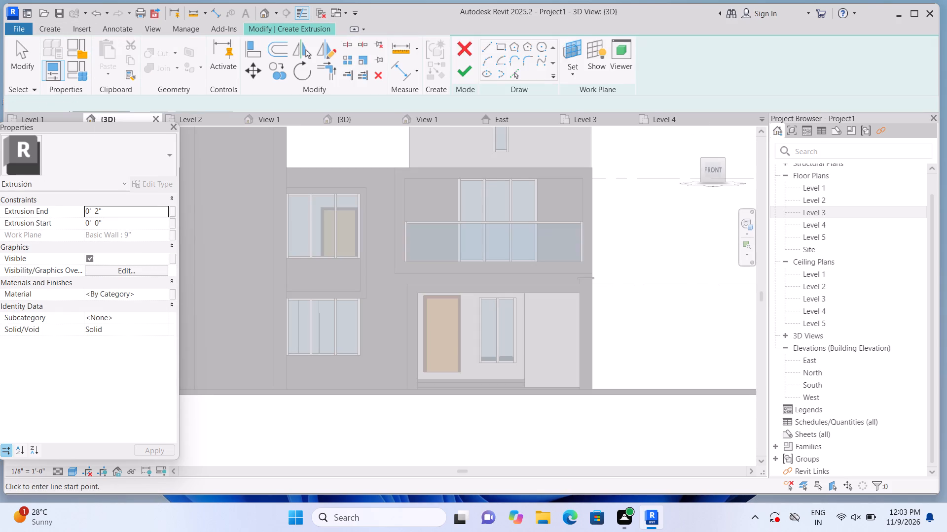
click(644, 73)
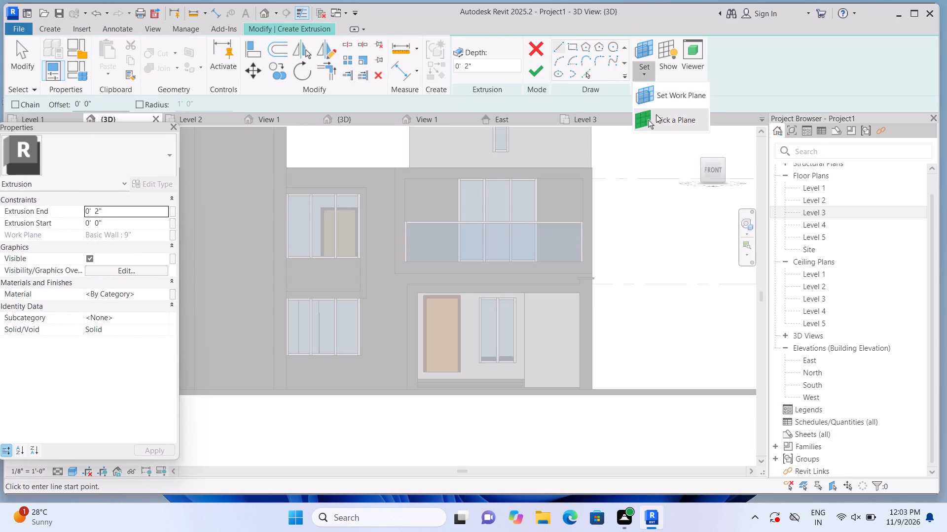
click(656, 114)
scroll(520, 321, up, 3)
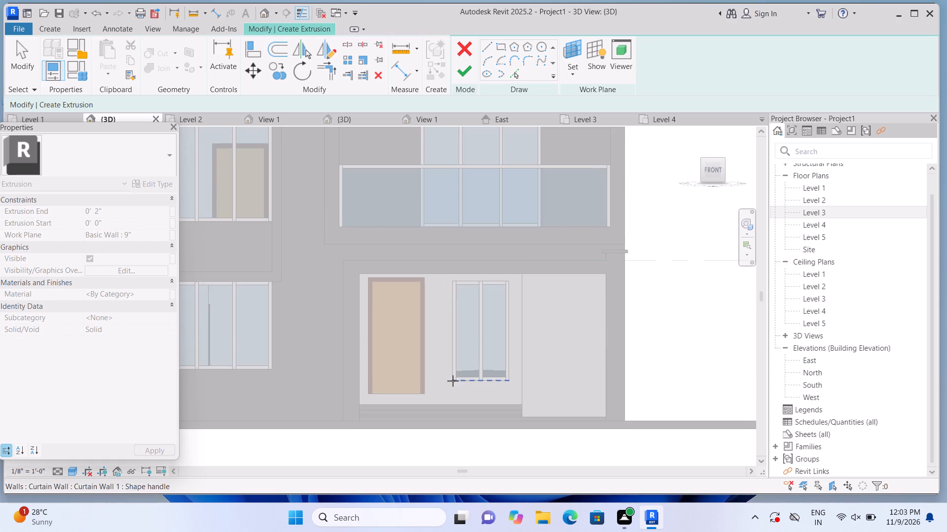
click(438, 381)
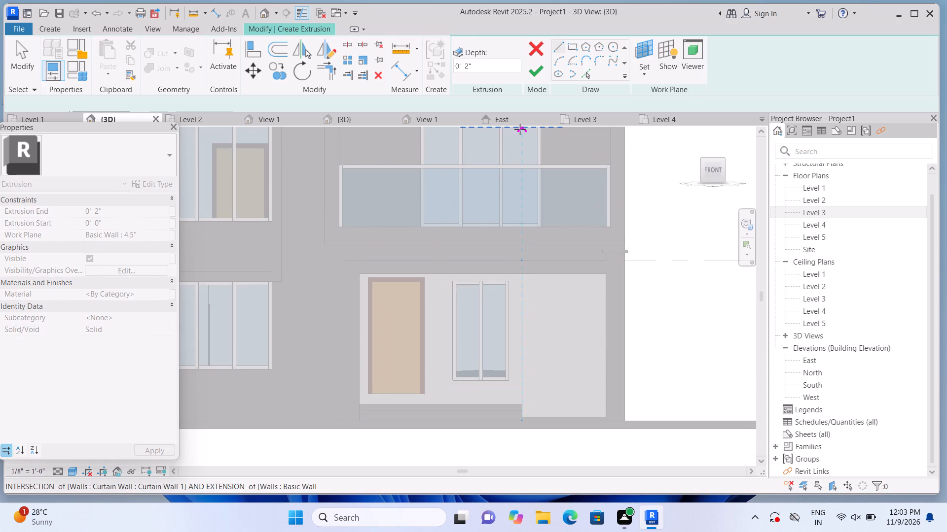
click(569, 42)
scroll(505, 352, up, 1)
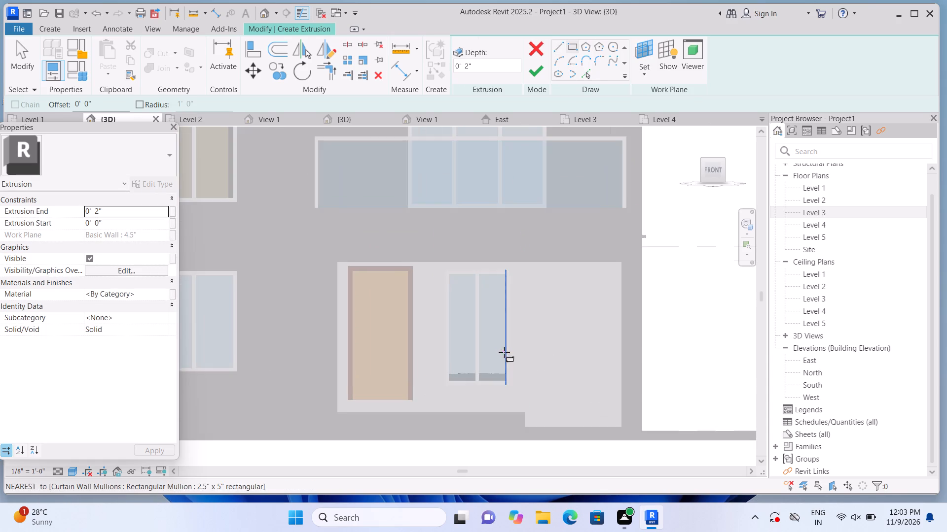
click(338, 258)
scroll(498, 267, up, 3)
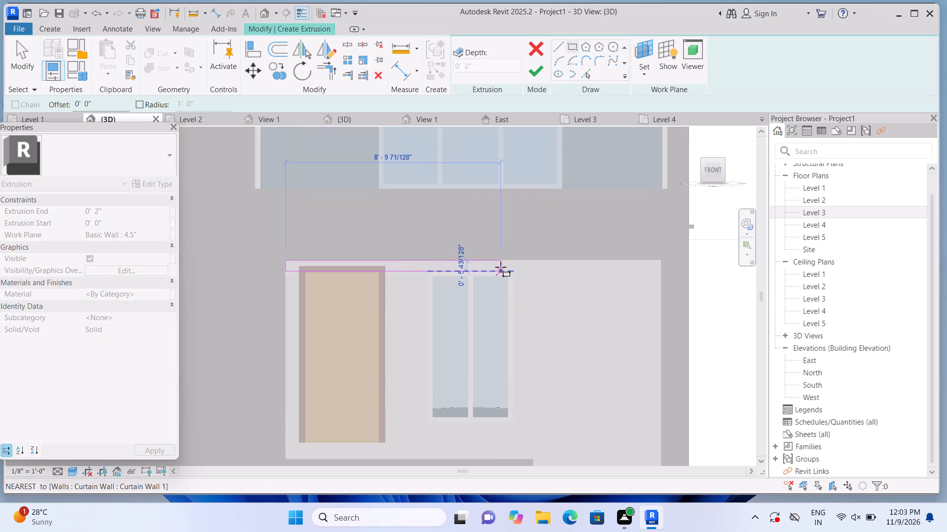
scroll(501, 267, up, 3)
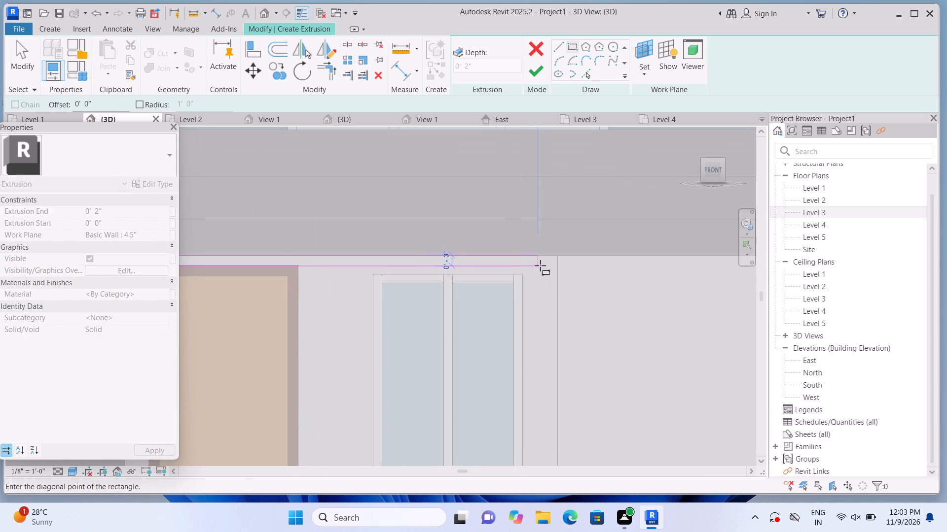
click(564, 265)
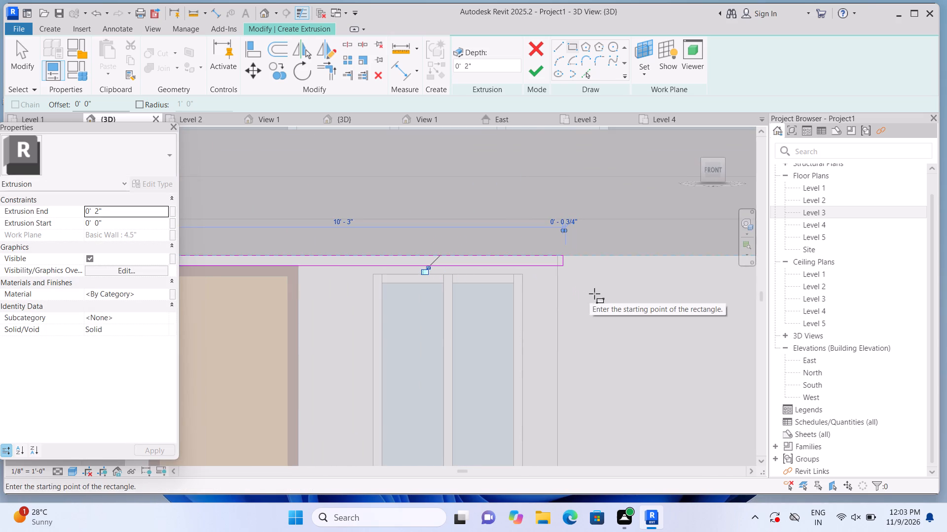
click(530, 73)
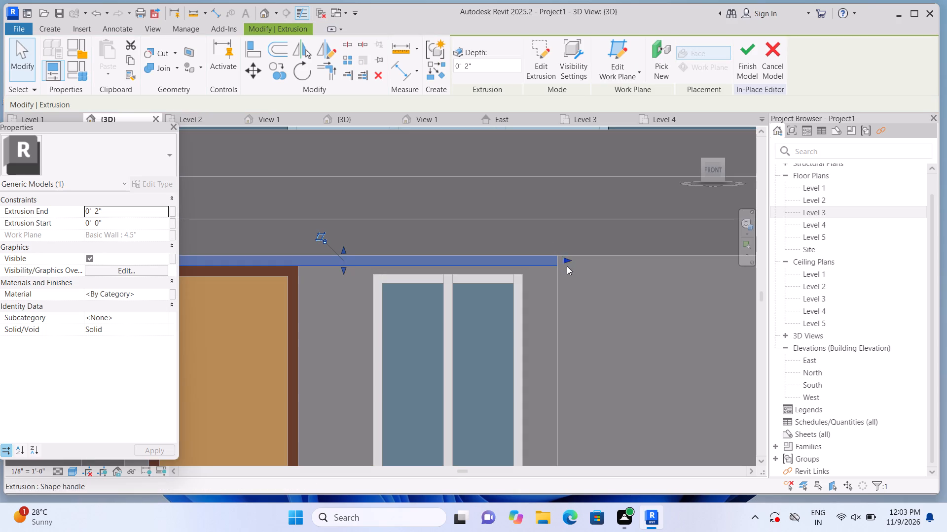
scroll(563, 278, down, 2)
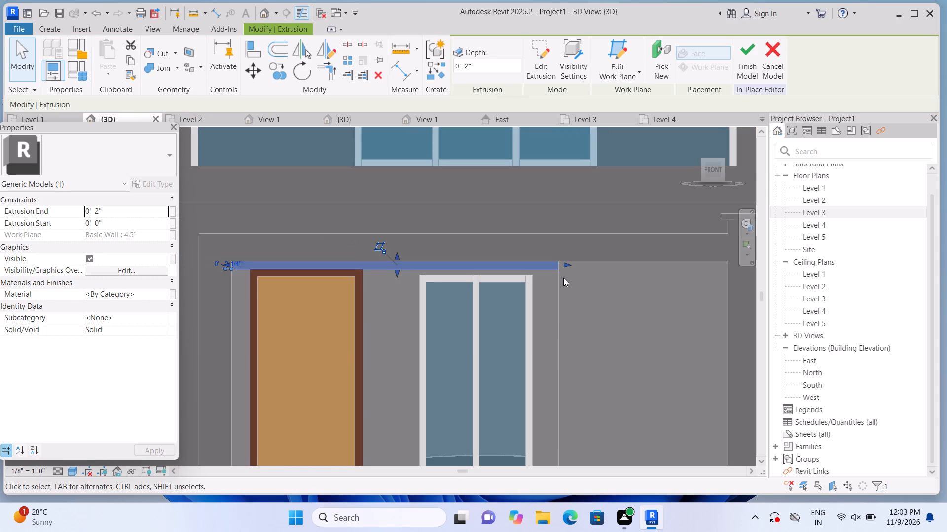
key(Escape)
scroll(572, 276, down, 2)
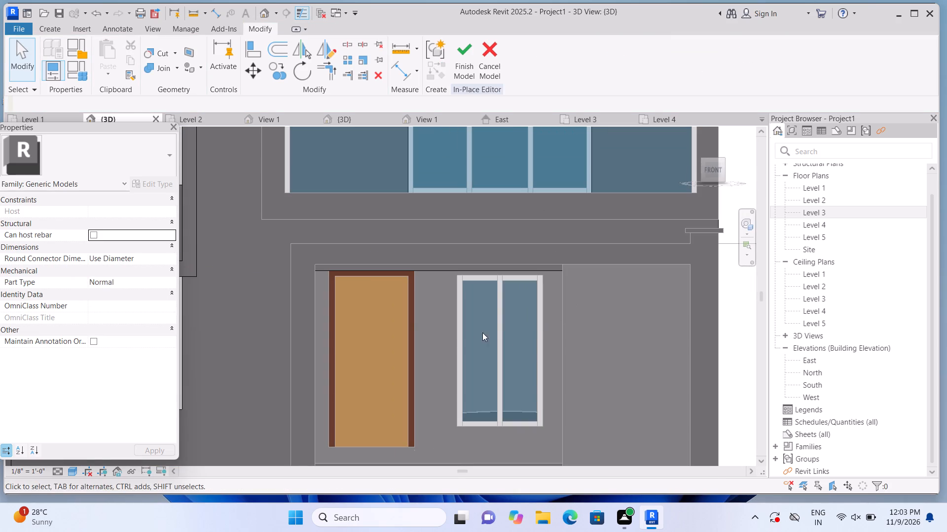
Extrude a narrow 2" rectangle on the entrance's 4.5" back wall, left of the door, from the top strip down behind the steps.
click(56, 24)
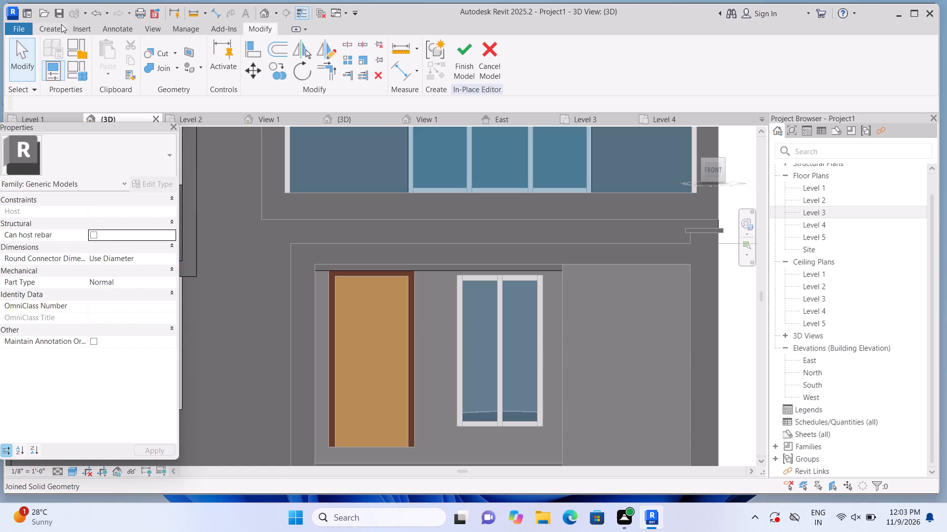
click(61, 24)
click(126, 69)
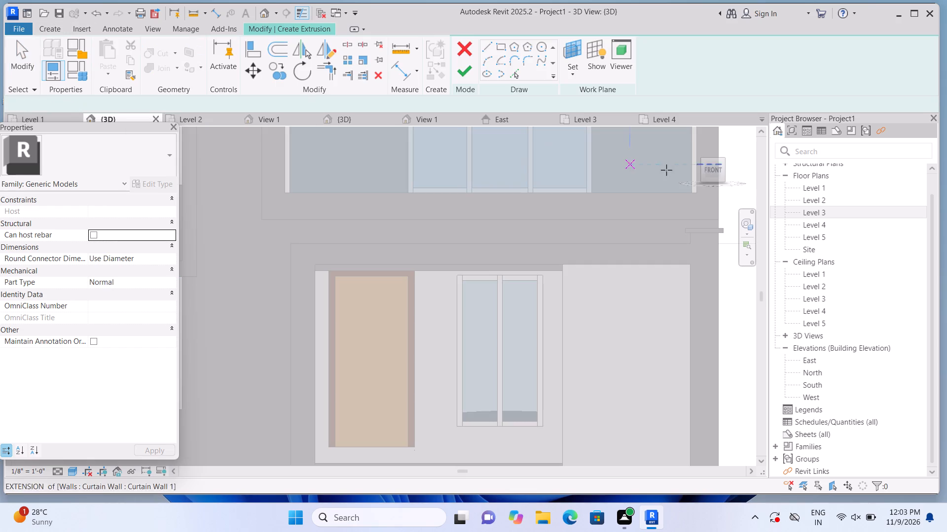
click(644, 75)
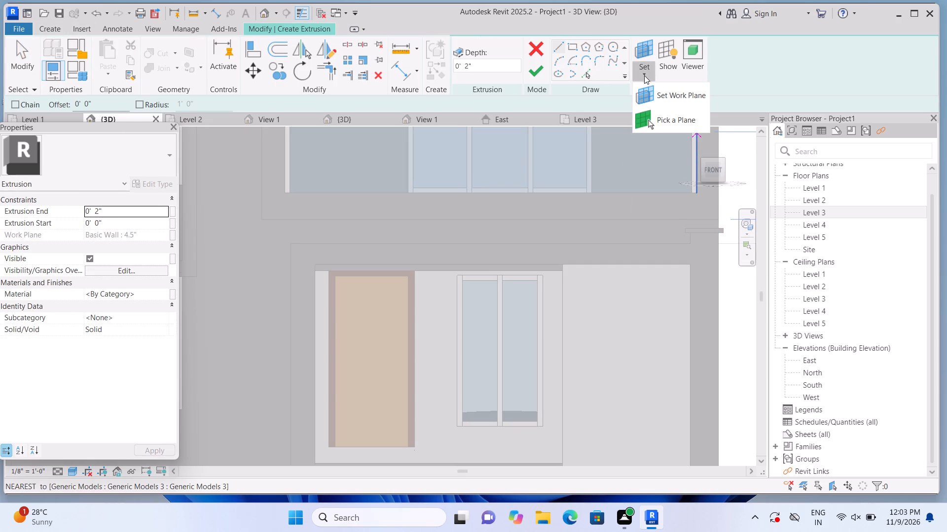
click(649, 122)
middle_drag(574, 299, 571, 214)
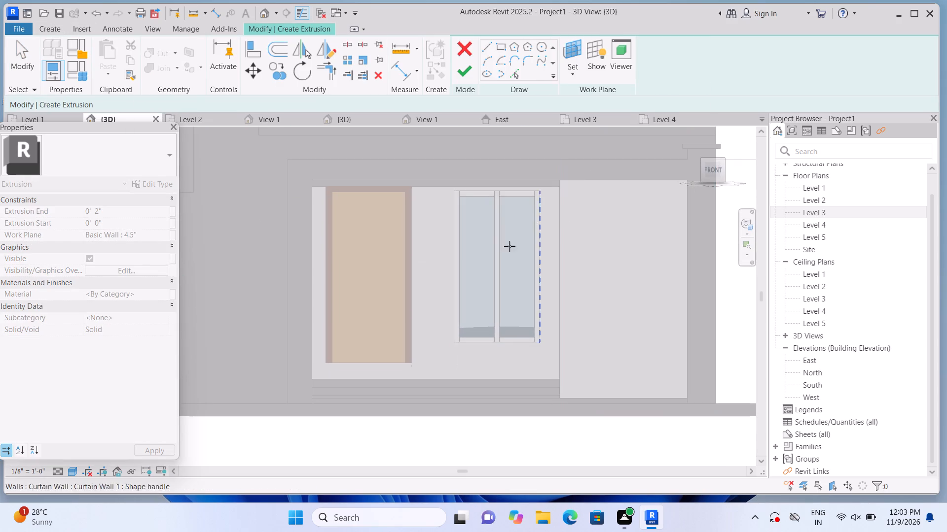
scroll(434, 249, down, 2)
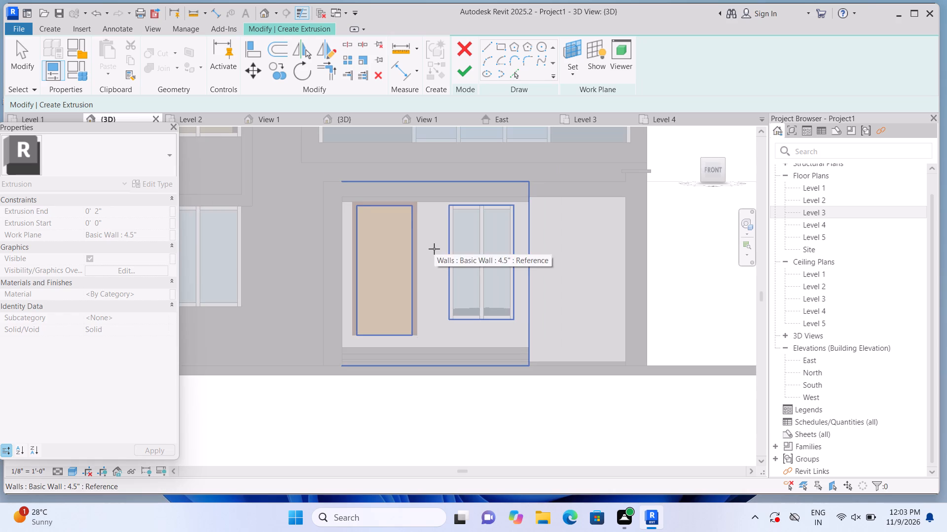
double_click(434, 249)
click(572, 47)
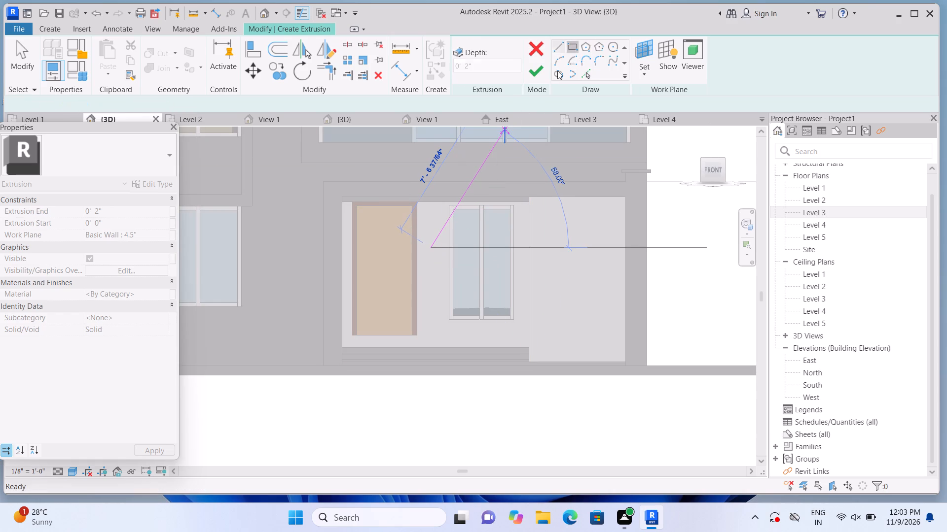
scroll(417, 269, up, 1)
scroll(327, 250, up, 2)
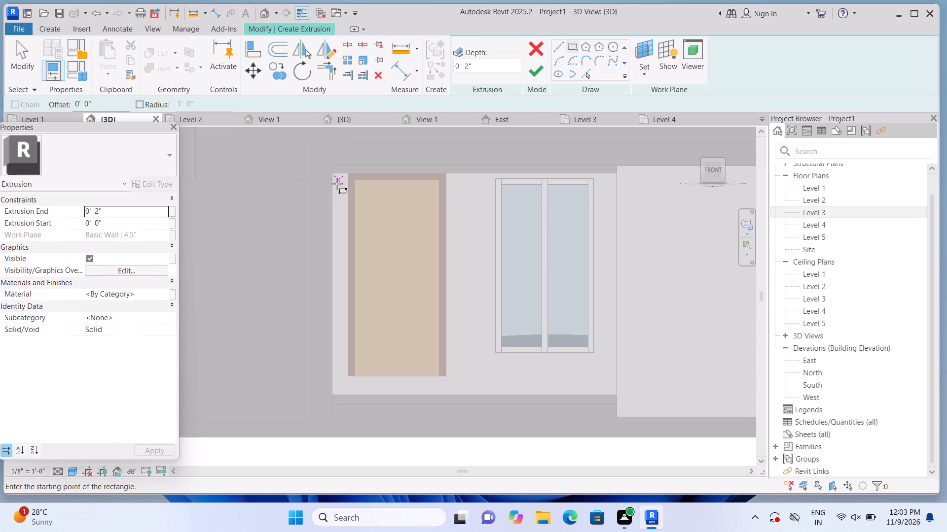
click(332, 177)
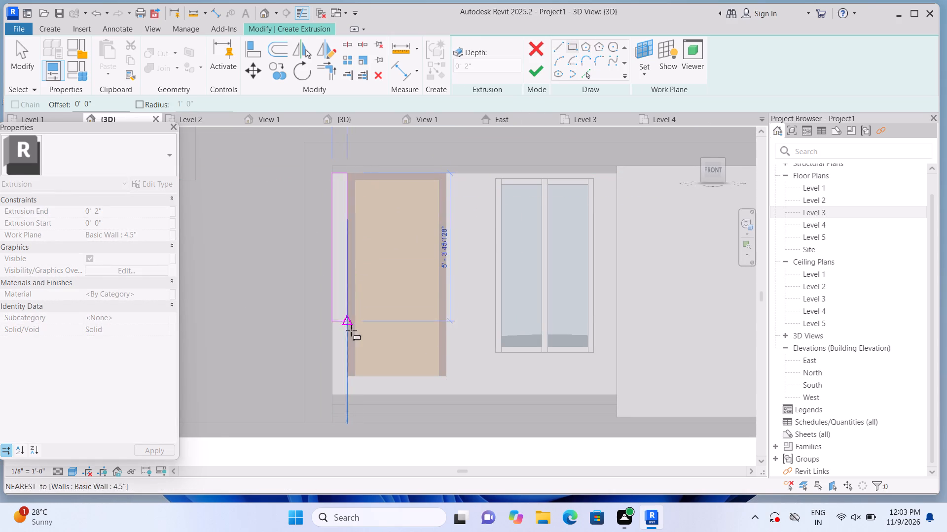
scroll(349, 395, up, 3)
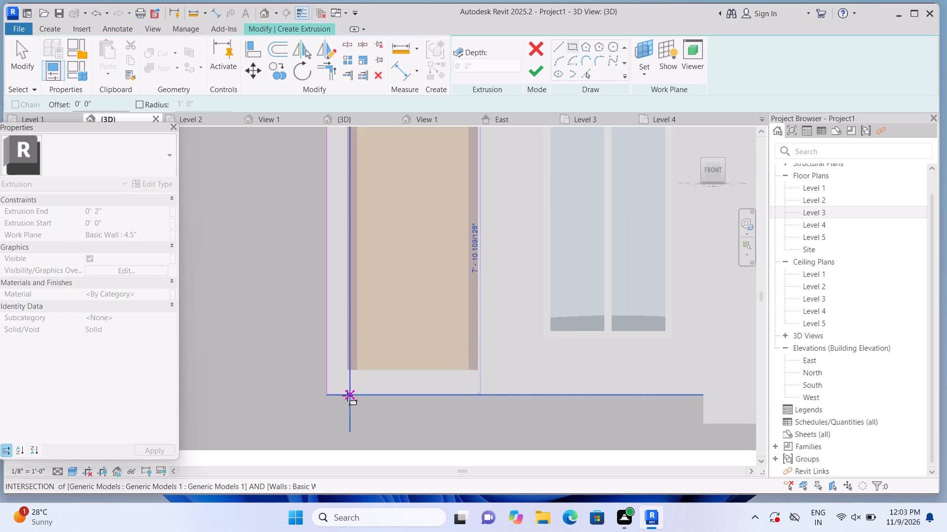
scroll(347, 396, up, 2)
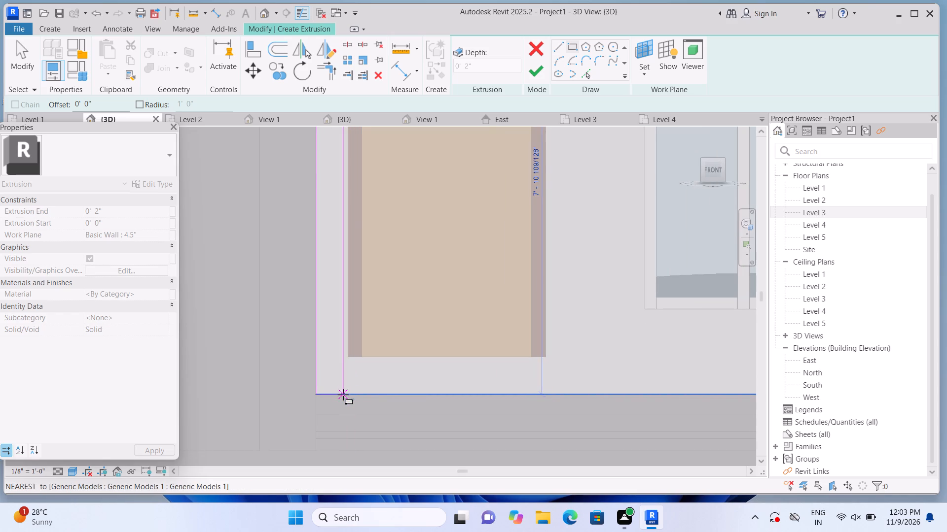
scroll(346, 392, up, 3)
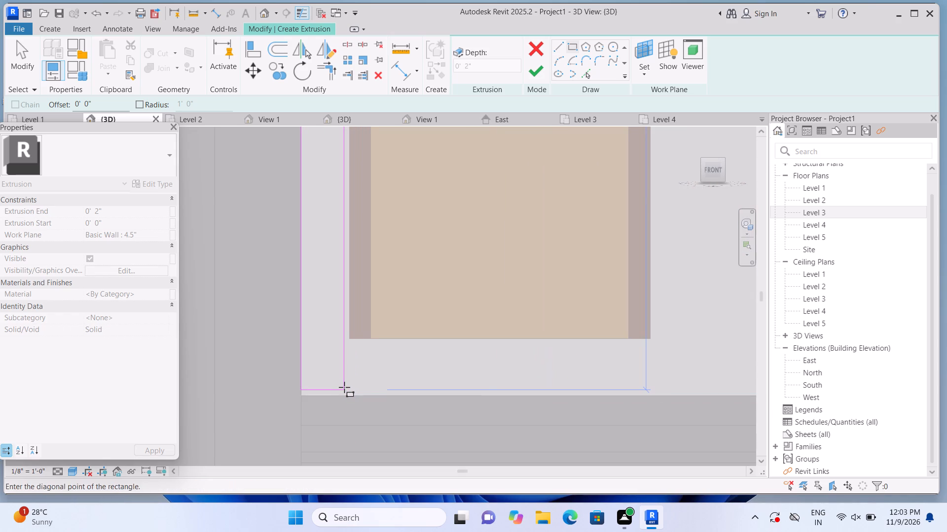
scroll(344, 387, up, 4)
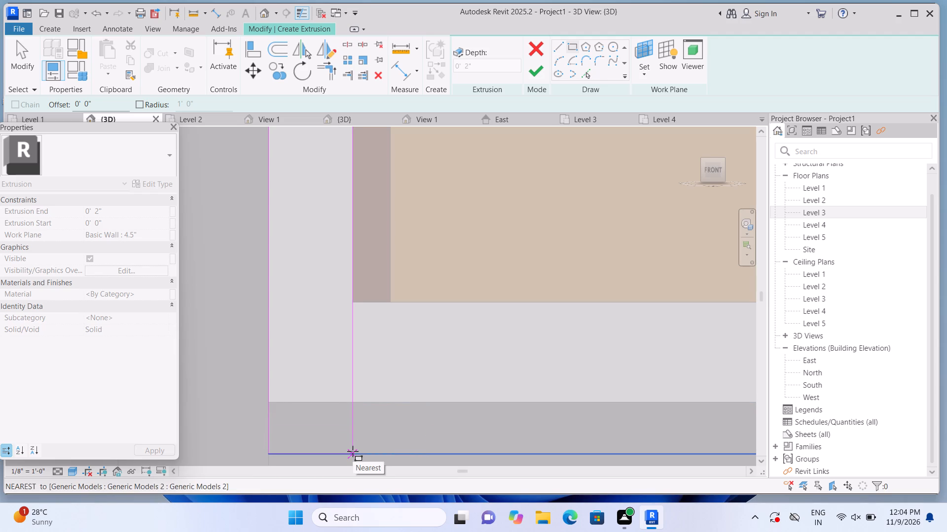
click(353, 451)
click(537, 73)
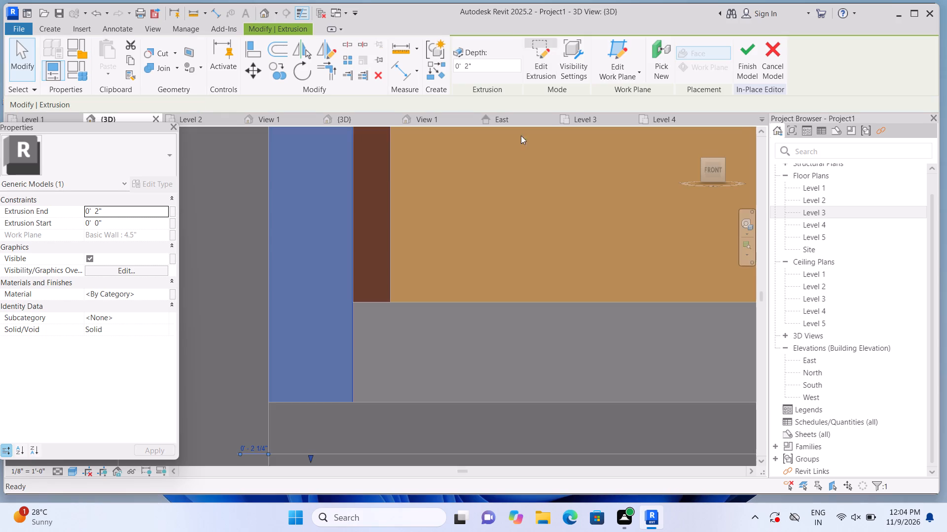
scroll(486, 248, down, 7)
key(Escape)
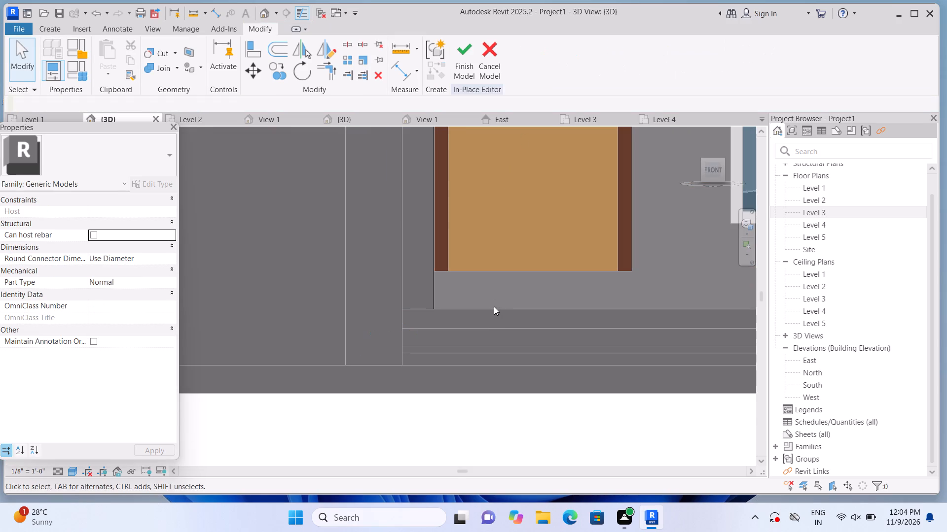
Extrude a 2" rectangle 9'-6 3/4" wide and 8" high on the entrance's 4.5" back wall, along its base below the door.
scroll(495, 277, down, 2)
middle_drag(504, 263, 401, 334)
scroll(401, 334, down, 5)
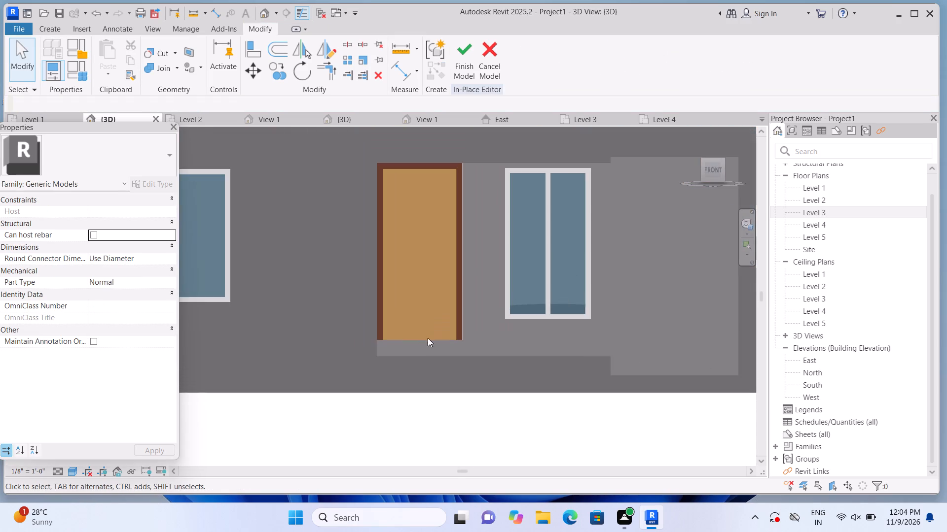
scroll(435, 312, up, 1)
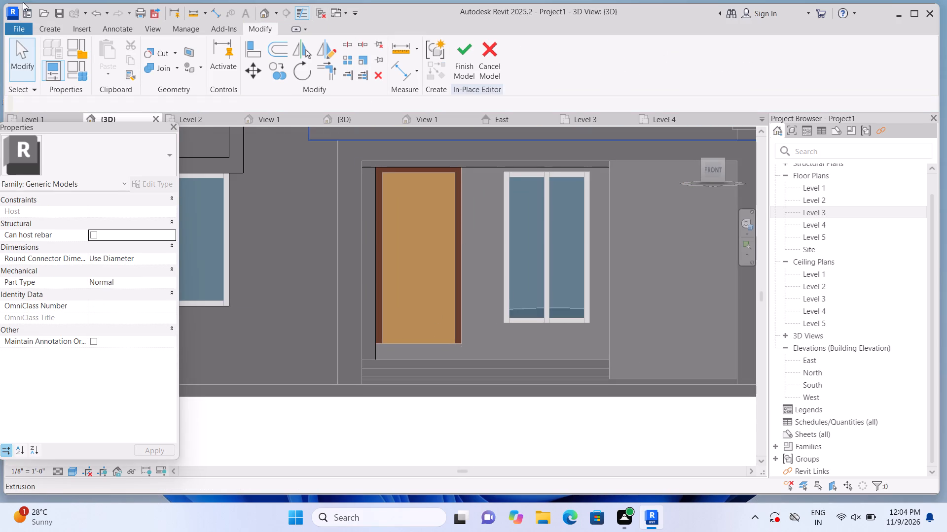
click(59, 27)
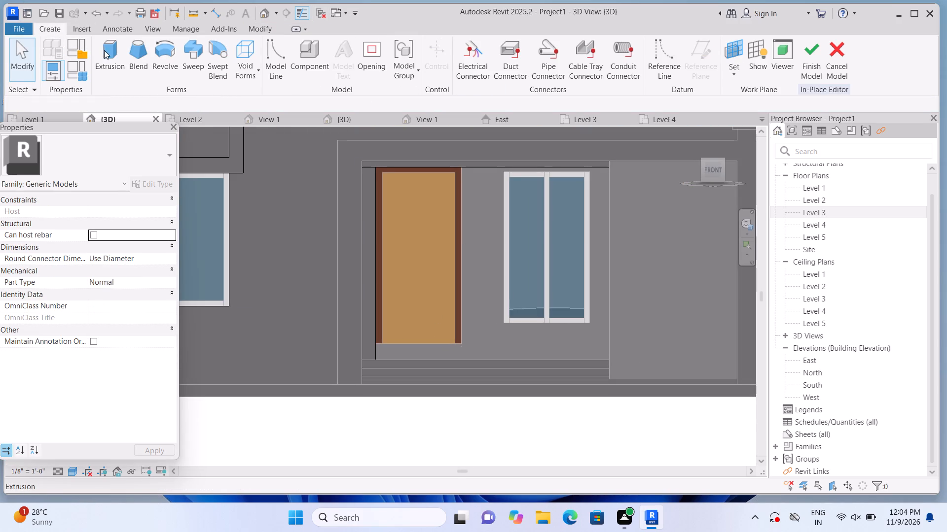
click(104, 50)
click(652, 72)
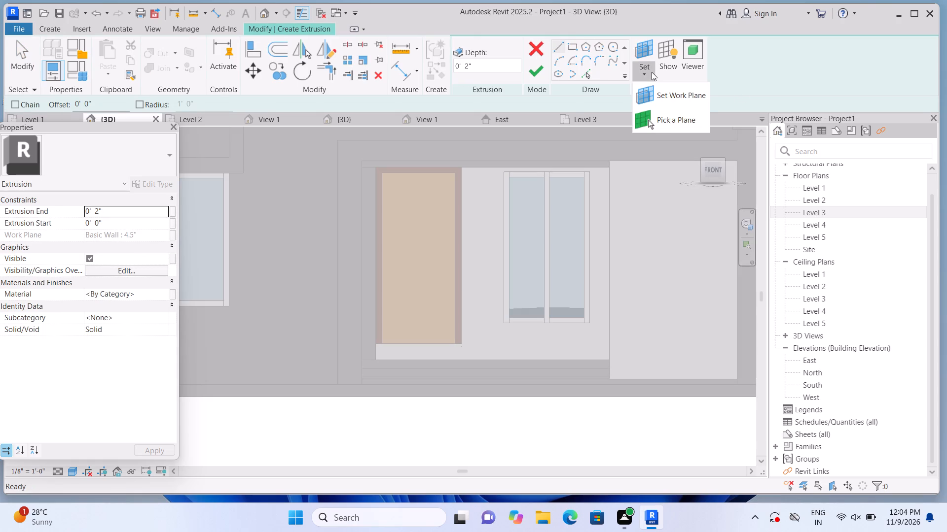
click(668, 122)
click(478, 243)
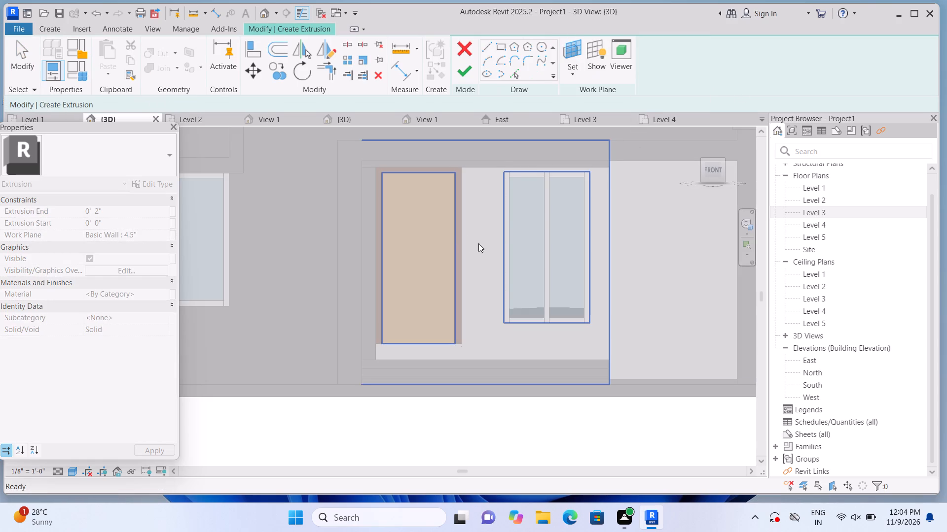
click(575, 48)
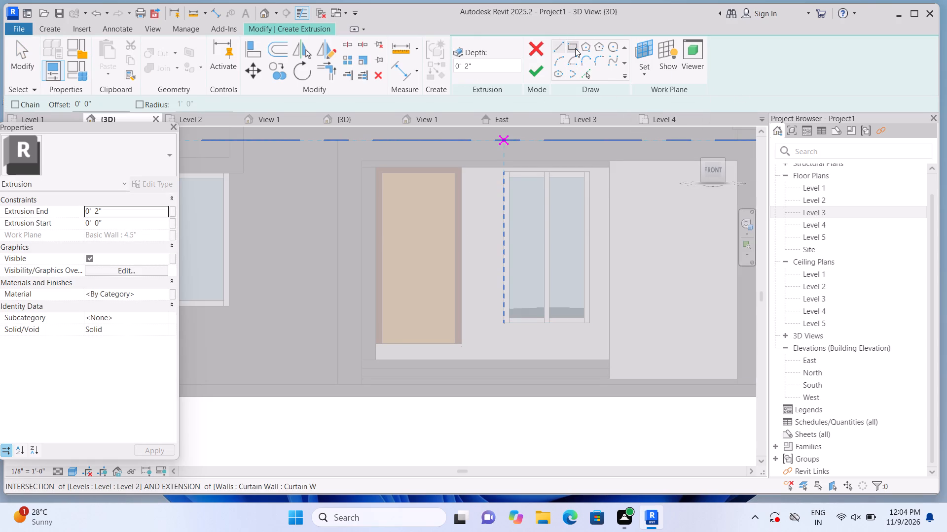
scroll(401, 394, up, 3)
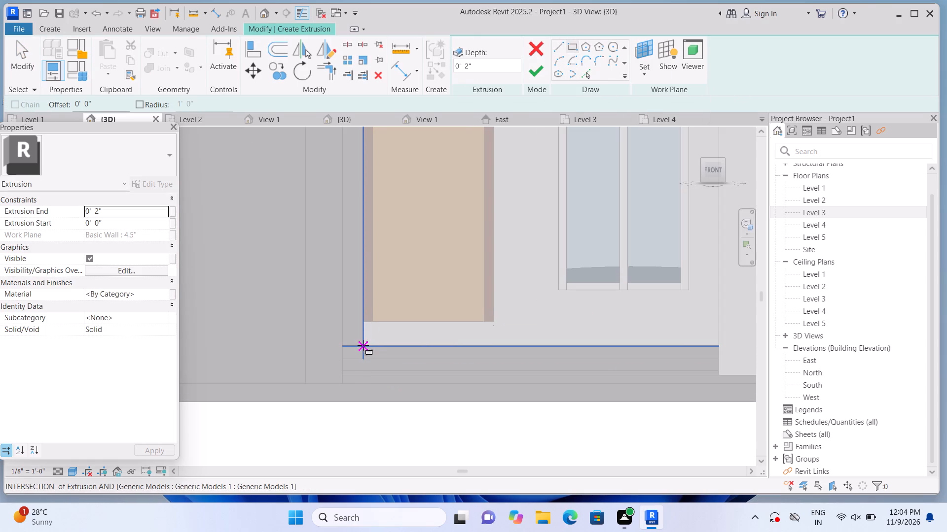
click(361, 323)
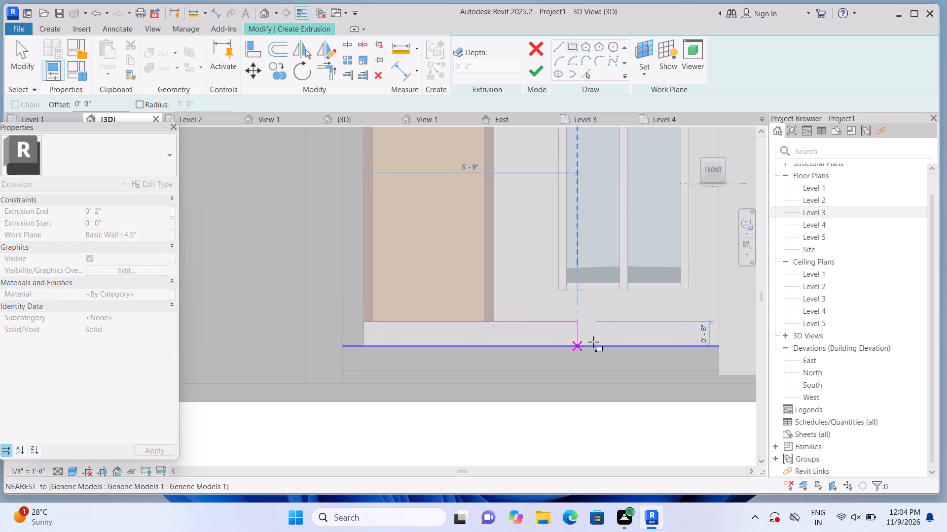
scroll(692, 350, up, 1)
middle_drag(692, 350, 588, 370)
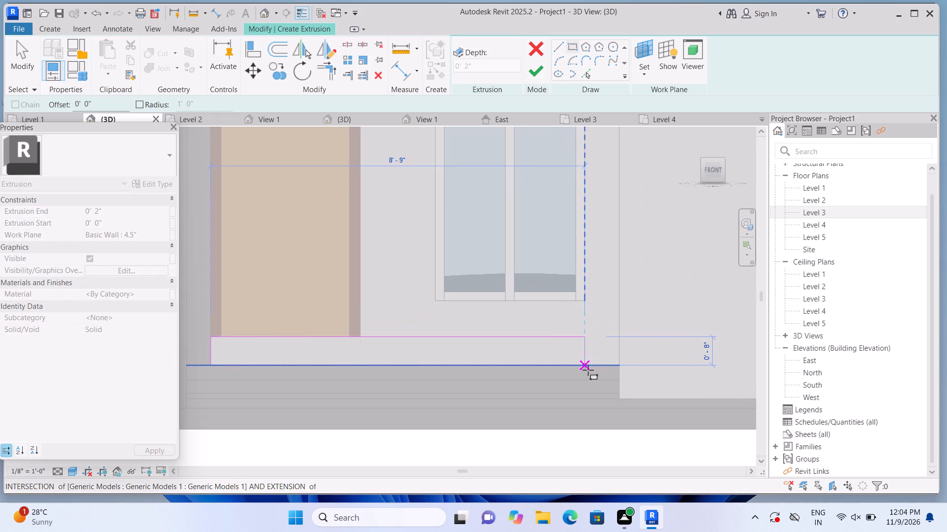
click(621, 369)
click(527, 69)
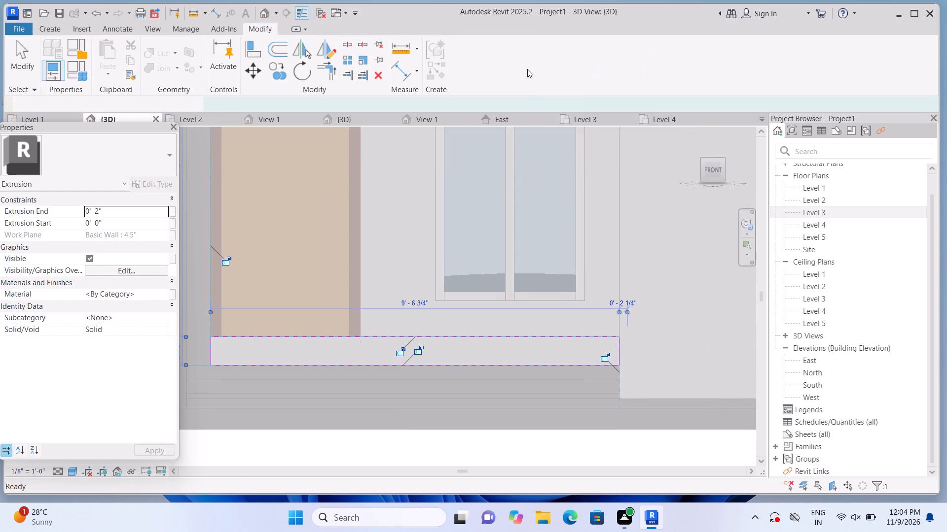
scroll(538, 250, down, 3)
click(523, 418)
Join the 2" cladding strip left of the door with the strip along the wall's base.
scroll(526, 429, down, 2)
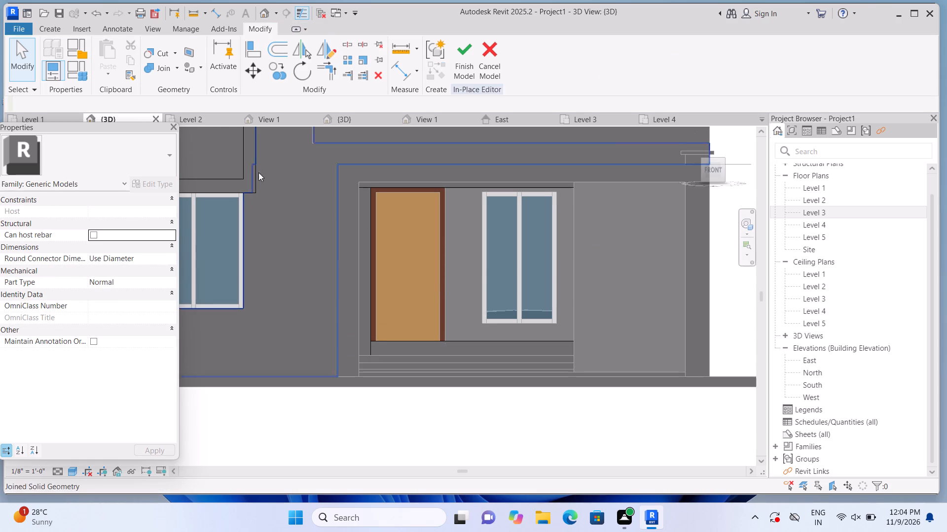
click(178, 68)
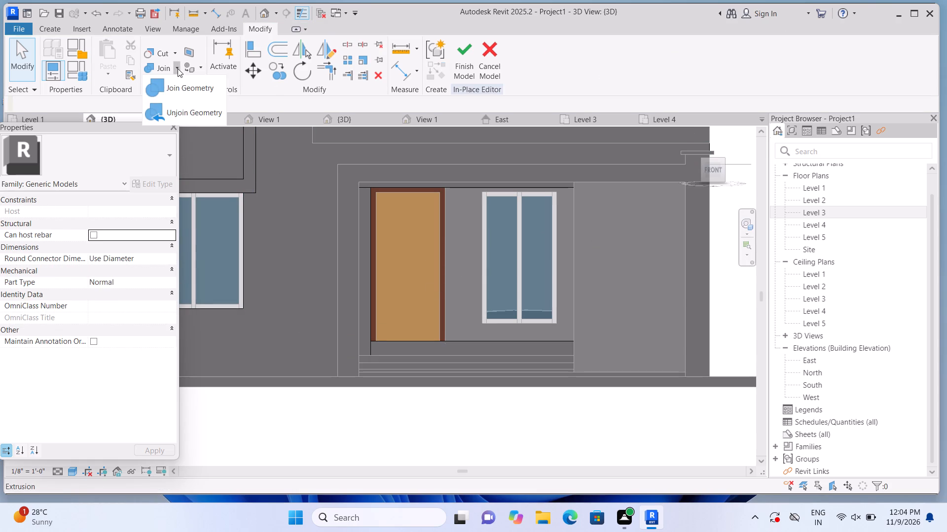
click(183, 85)
click(375, 274)
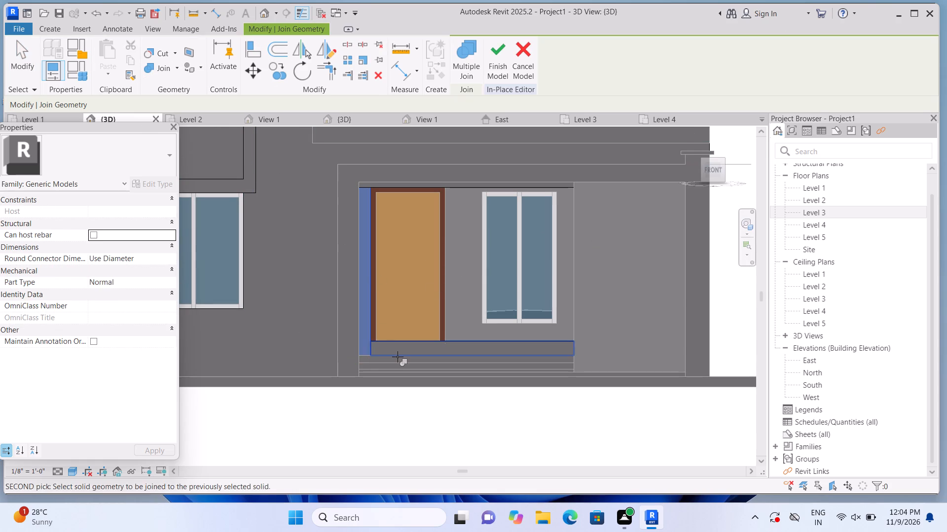
click(398, 357)
scroll(389, 353, up, 2)
click(389, 353)
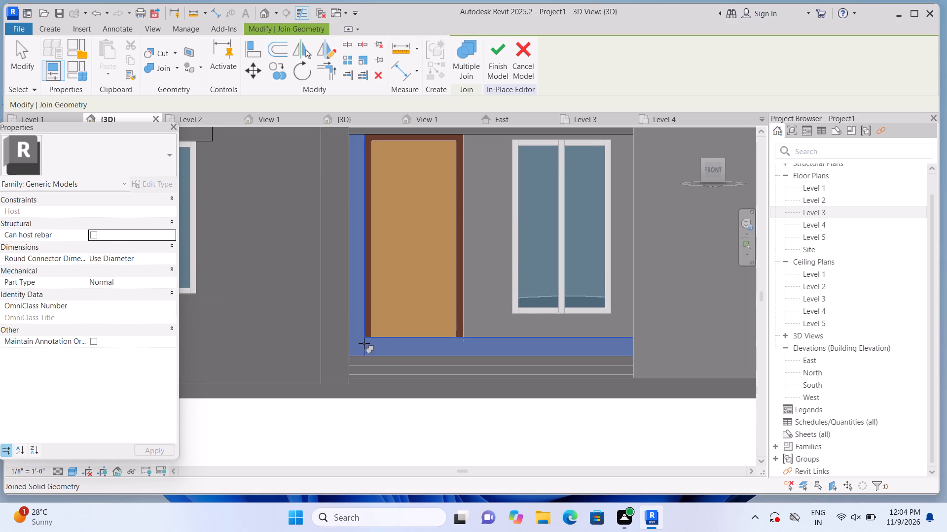
click(360, 341)
key(Escape)
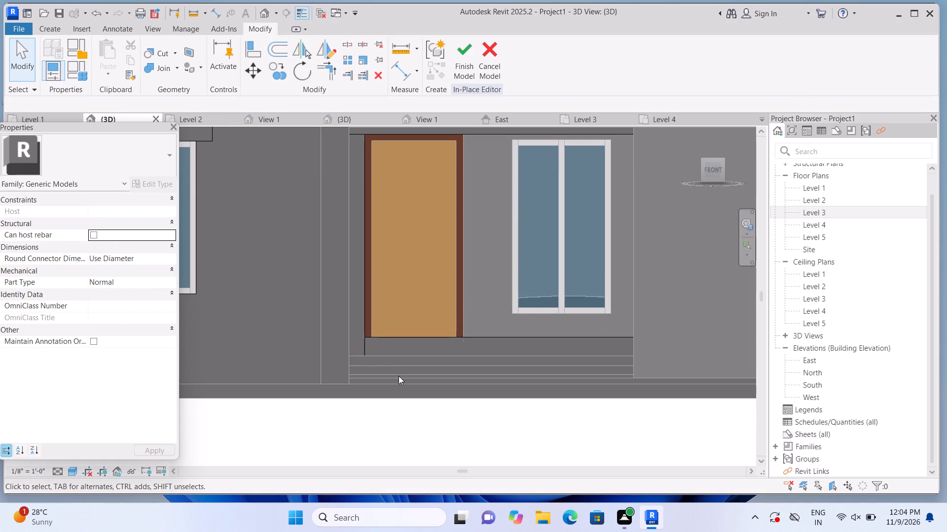
Stretch the base strip's left end about 1" into the vertical cladding strip beside the door.
scroll(393, 370, up, 1)
click(407, 346)
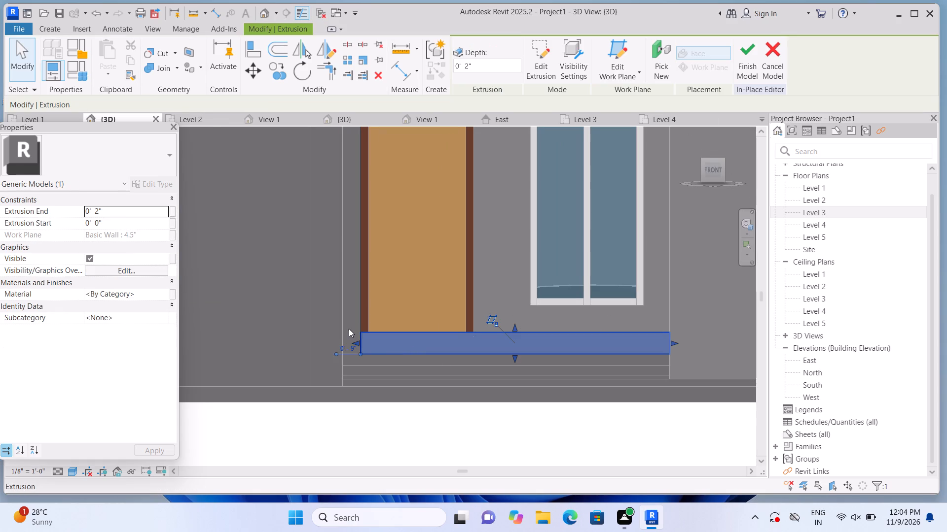
click(351, 324)
click(371, 430)
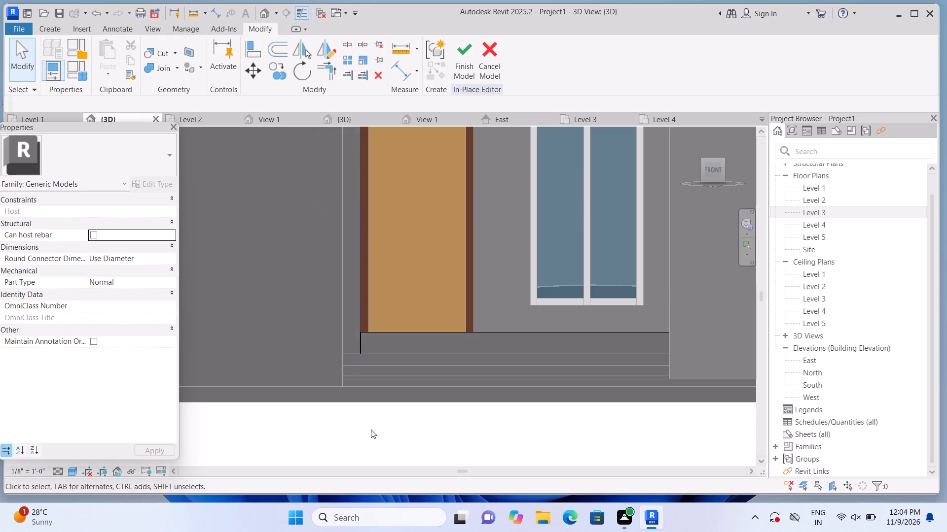
scroll(371, 432, down, 1)
scroll(367, 393, up, 9)
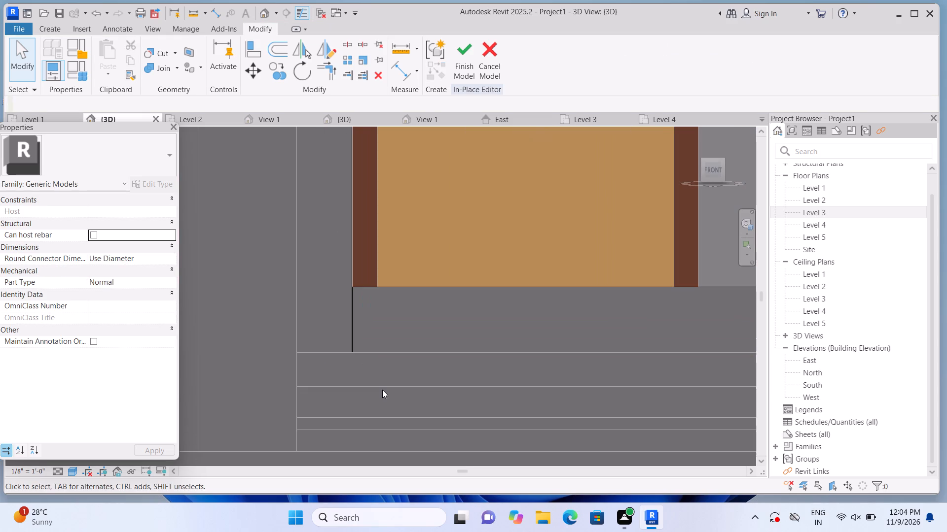
click(351, 317)
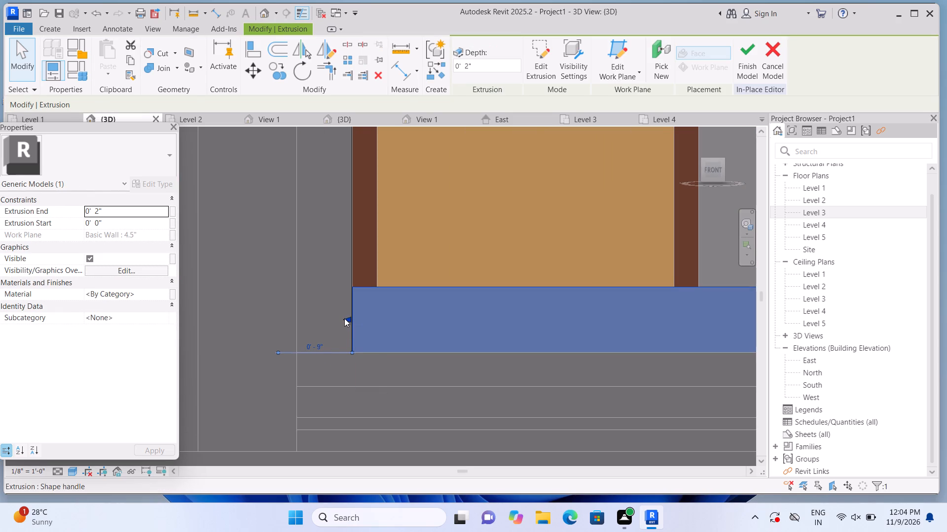
click(344, 318)
key(Escape)
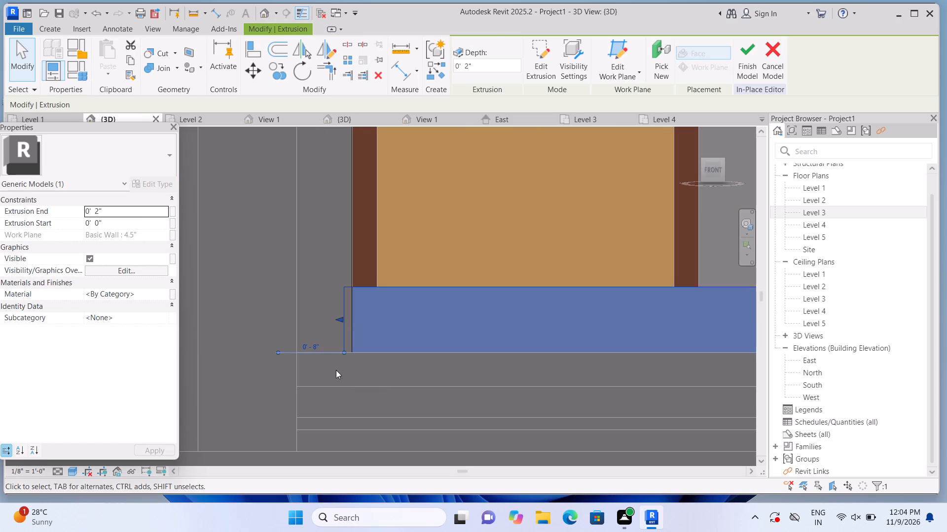
scroll(349, 357, down, 7)
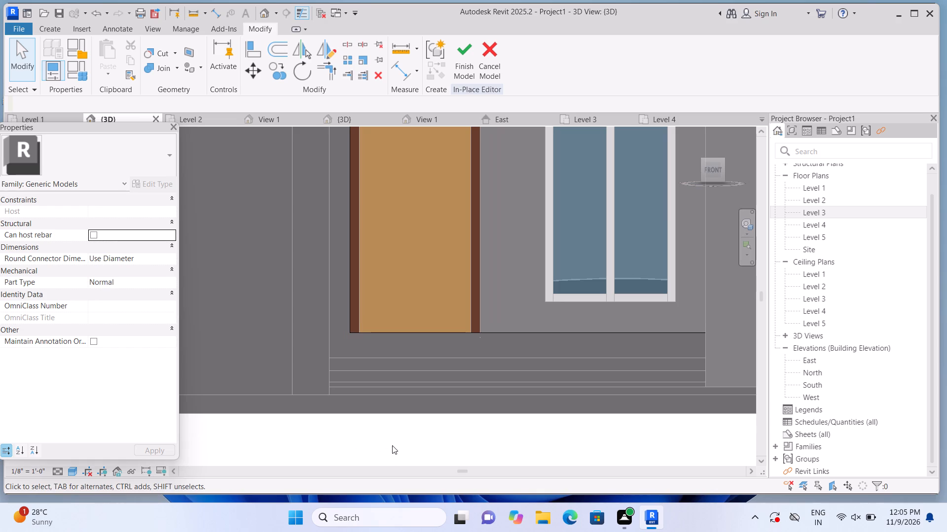
Extrude a 2" rectangle 7'-3" high on the entrance's 4.5" back wall, filling the space between the door and the window.
middle_drag(415, 432, 357, 463)
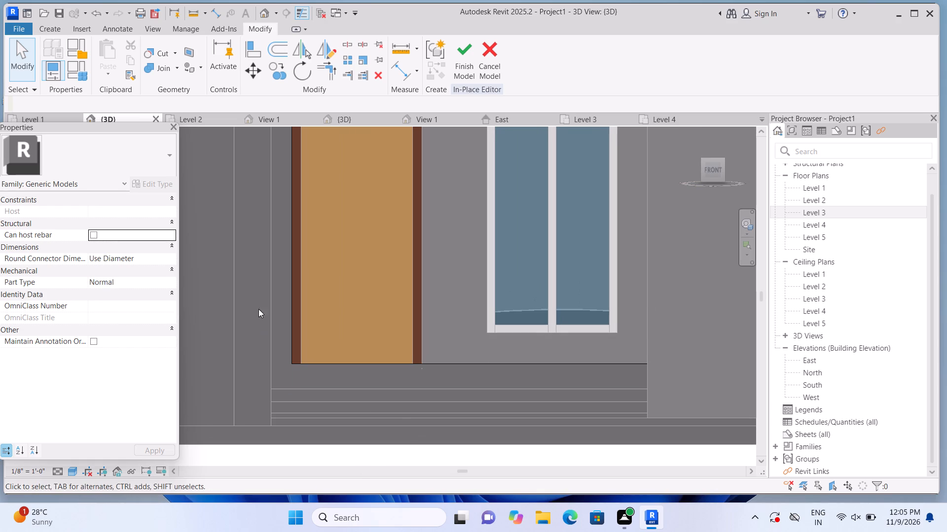
scroll(424, 184, down, 1)
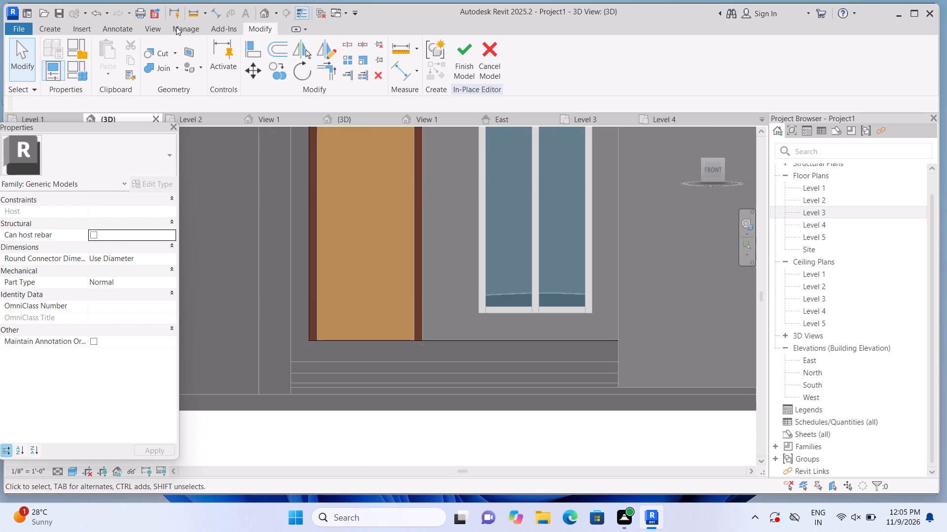
middle_drag(238, 280, 237, 280)
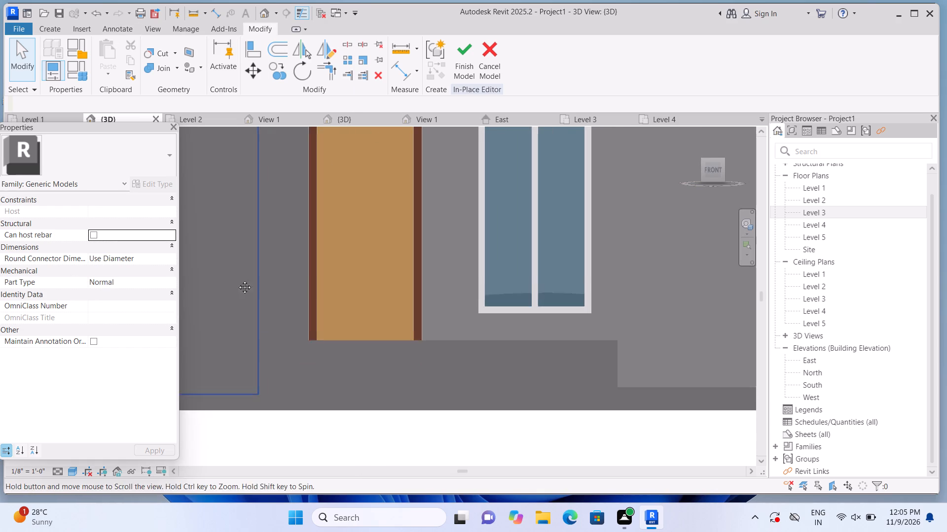
middle_drag(237, 280, 199, 333)
scroll(200, 333, down, 6)
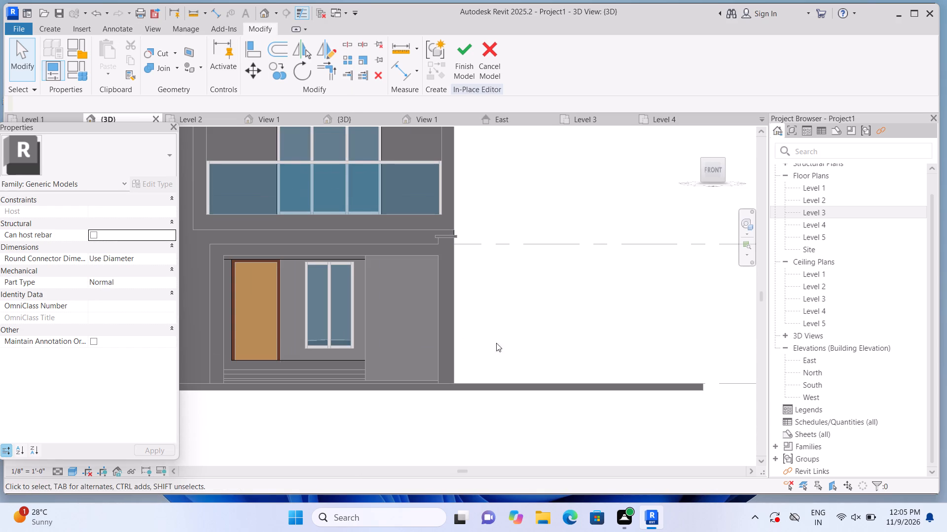
middle_drag(555, 344, 654, 386)
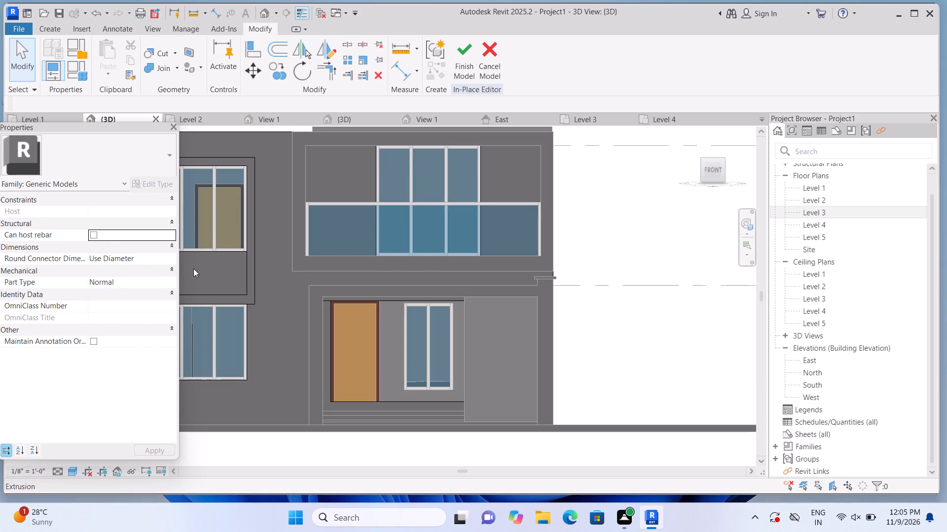
click(55, 26)
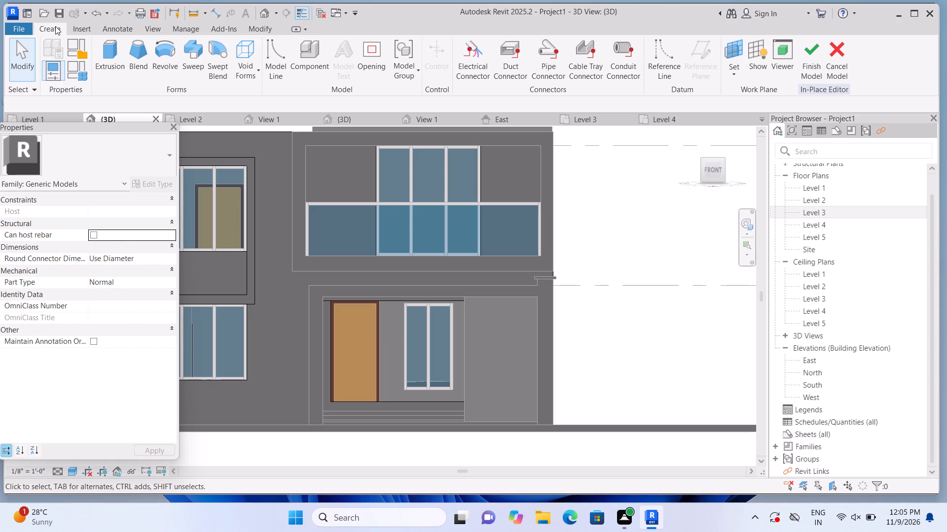
click(102, 53)
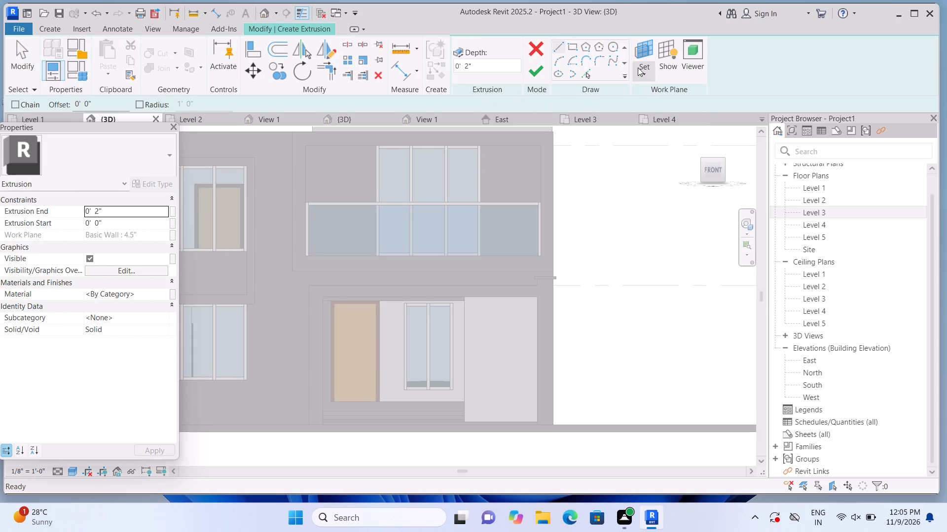
click(638, 67)
click(652, 113)
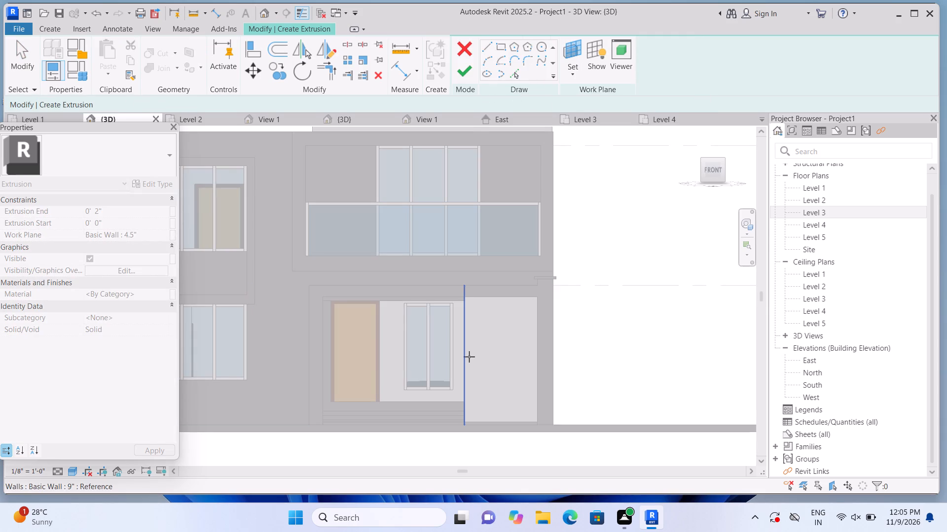
scroll(468, 357, up, 1)
click(381, 367)
scroll(385, 357, up, 1)
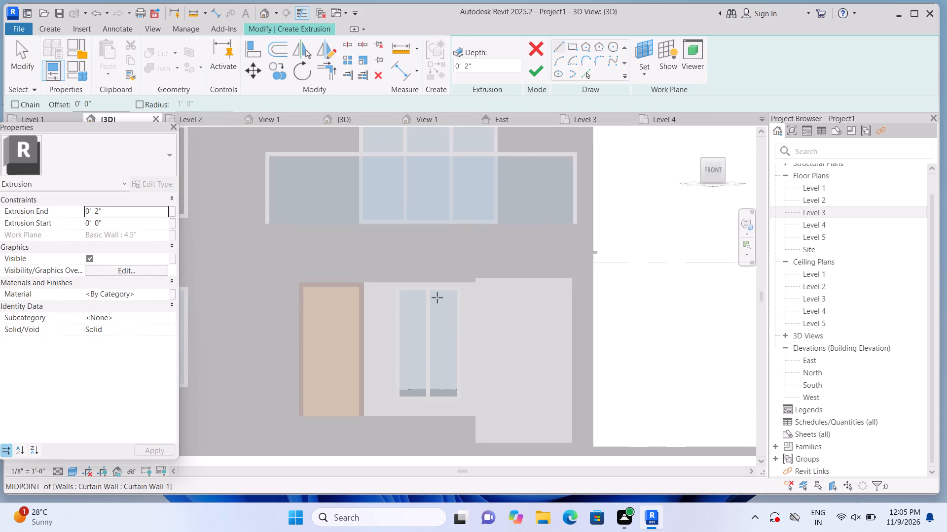
click(576, 49)
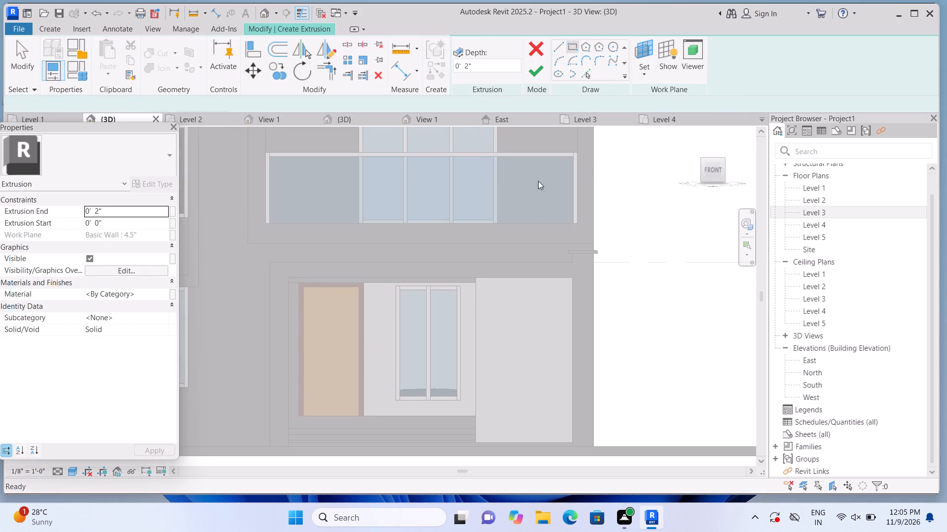
scroll(402, 352, up, 4)
scroll(363, 293, up, 1)
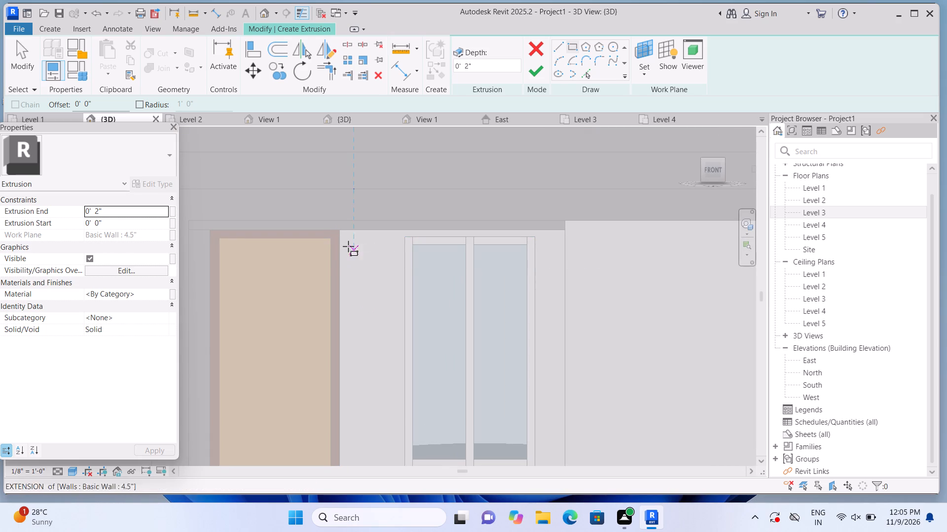
click(341, 232)
middle_drag(387, 341, 385, 257)
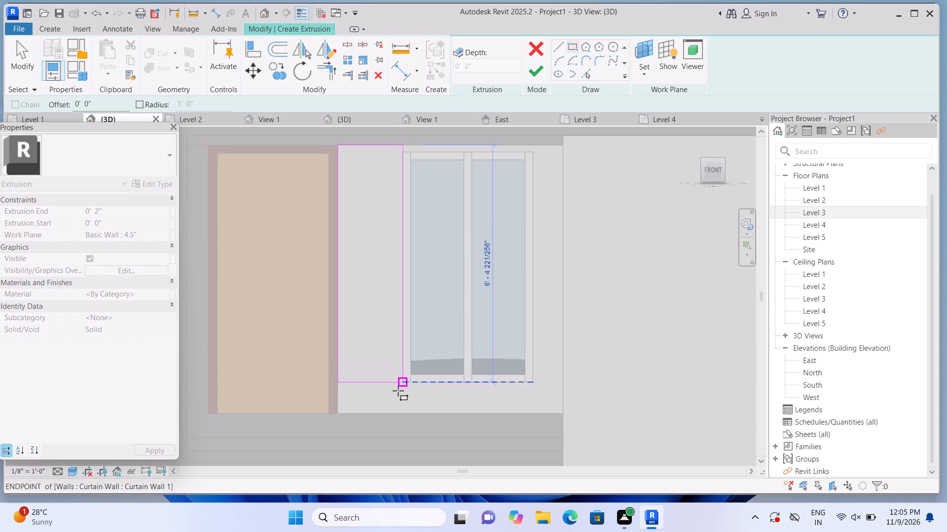
click(399, 411)
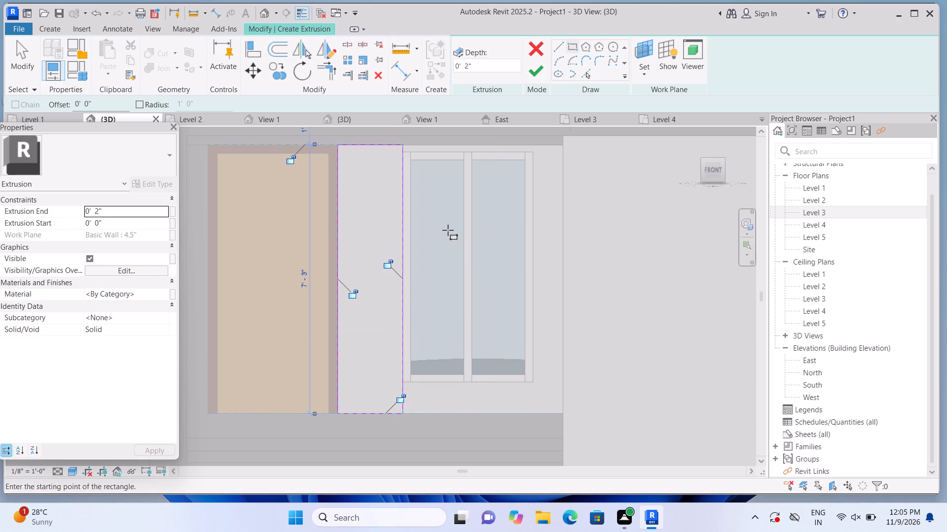
click(533, 74)
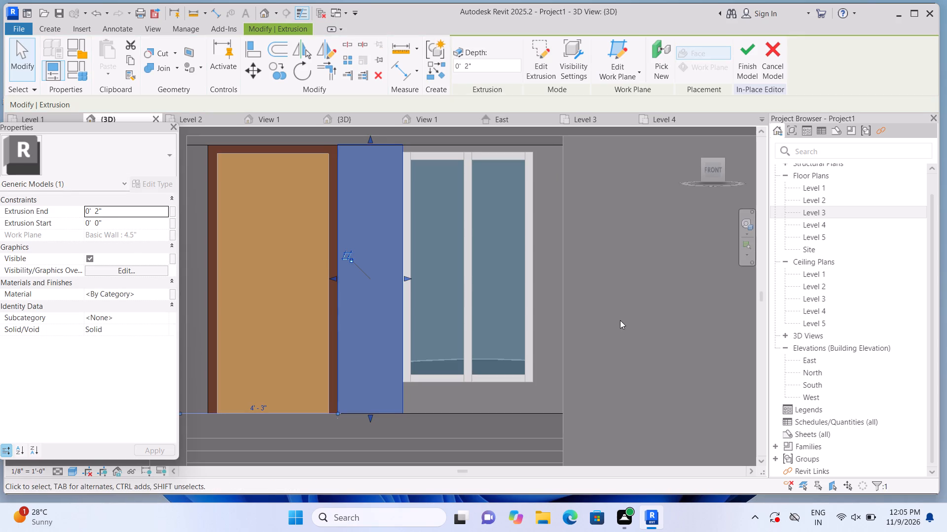
click(619, 320)
Stretch the lower edge of the cladding strip above the door down to the top edge of the window frame.
middle_drag(611, 286, 627, 397)
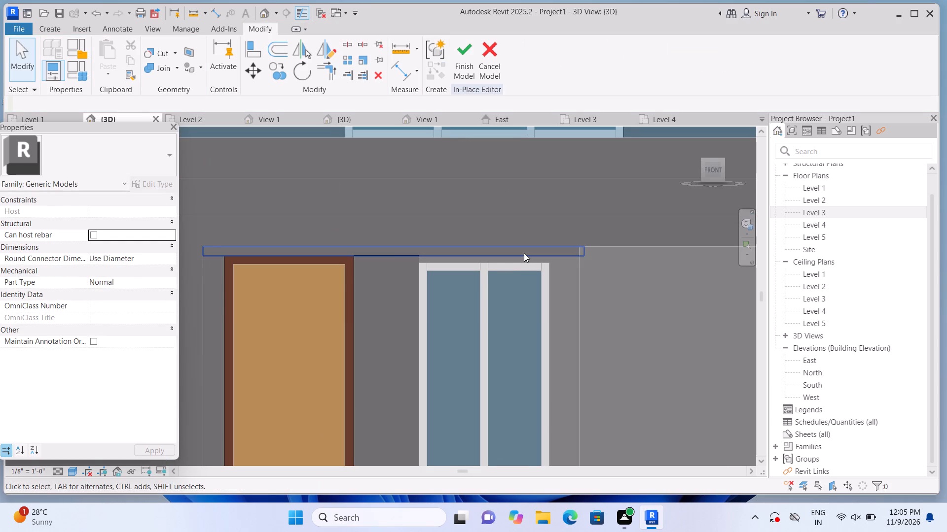
click(524, 253)
scroll(475, 258, up, 1)
drag(380, 256, 384, 265)
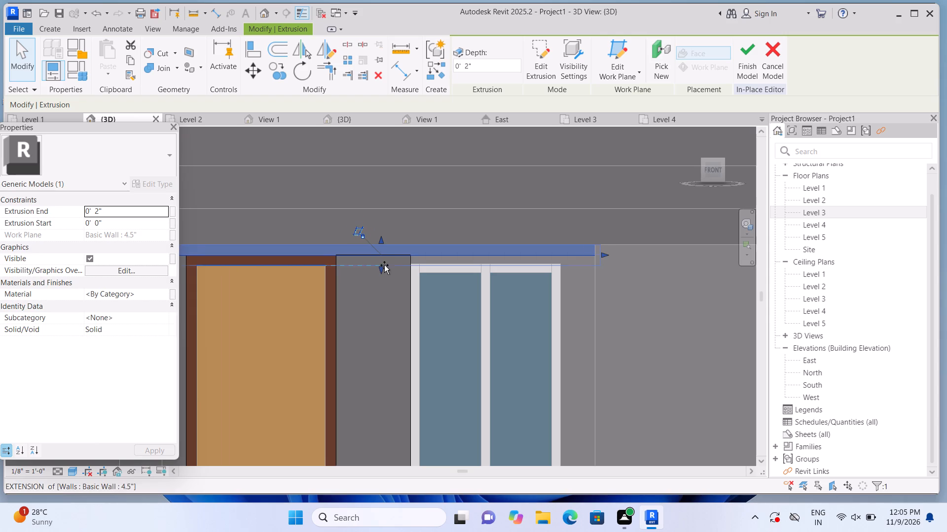
drag(384, 265, 384, 267)
scroll(384, 266, up, 3)
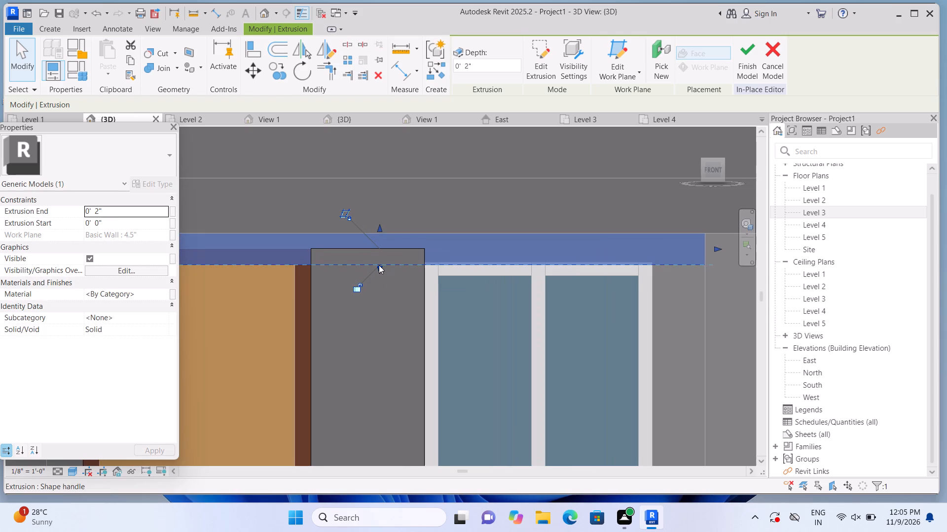
drag(379, 266, 383, 258)
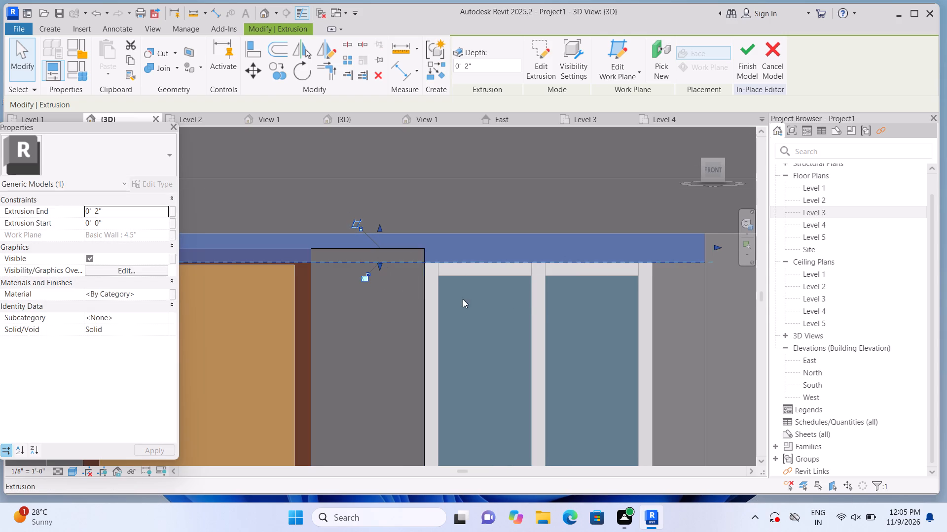
double_click(689, 307)
Join the cladding panel between door and window with the strip above them.
scroll(666, 299, down, 1)
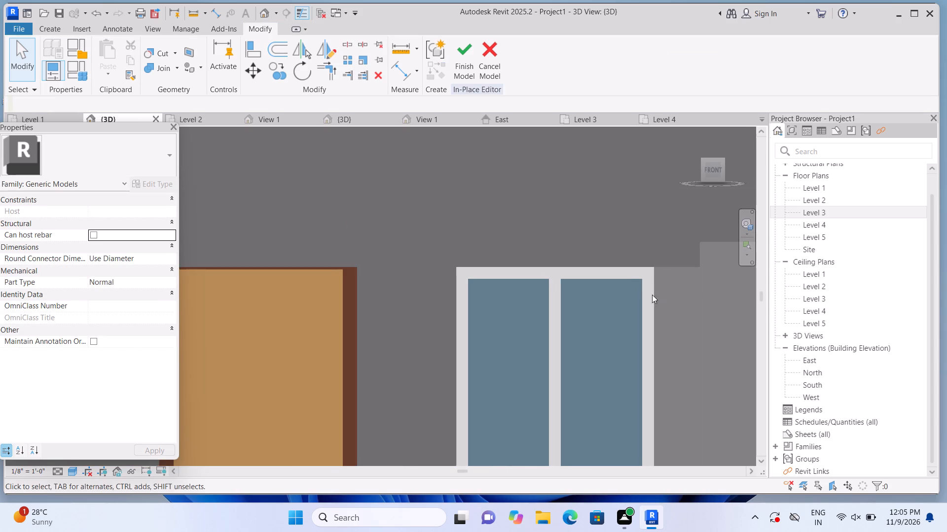
click(176, 70)
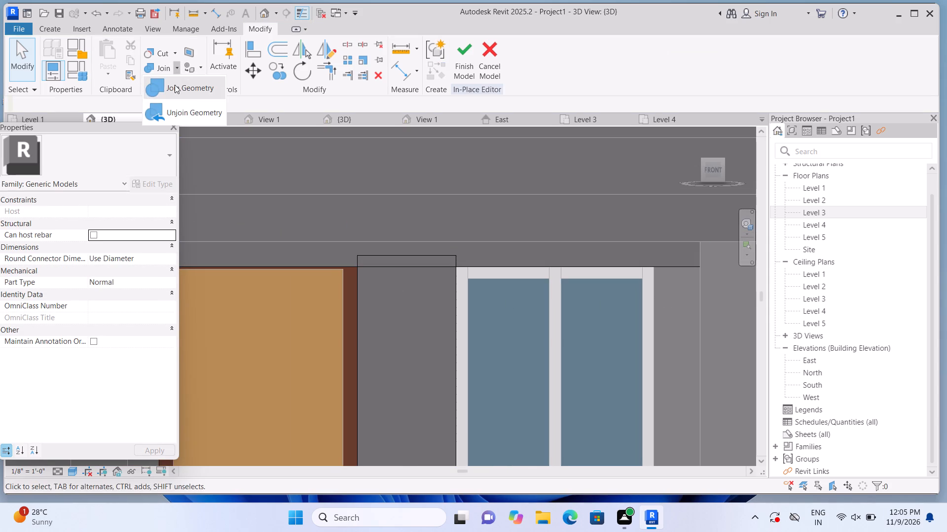
click(173, 89)
click(400, 260)
click(442, 253)
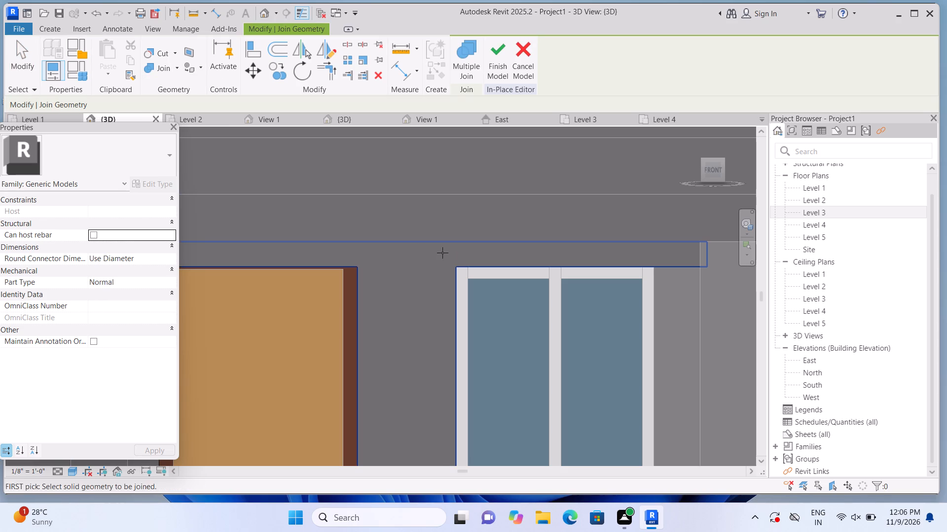
Join the strip along the wall's base with the cladding panel between door and window.
scroll(413, 294, down, 2)
middle_drag(400, 355, 380, 247)
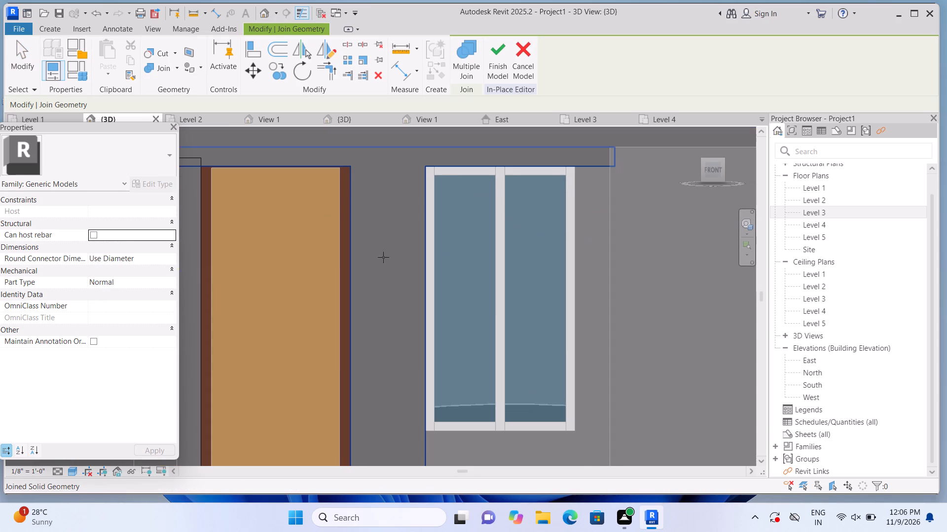
middle_drag(397, 357, 380, 251)
scroll(388, 363, down, 2)
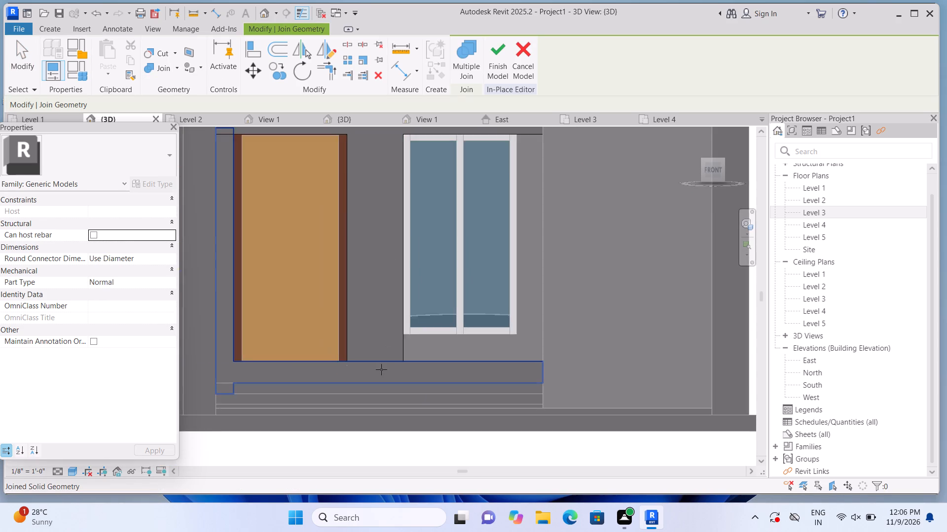
scroll(379, 369, up, 2)
click(378, 376)
click(379, 348)
Extrude a 2" rectangle 4'-3 3/4" wide and about 10" high on the entrance's 4.5" back wall, directly below the window.
scroll(391, 371, down, 1)
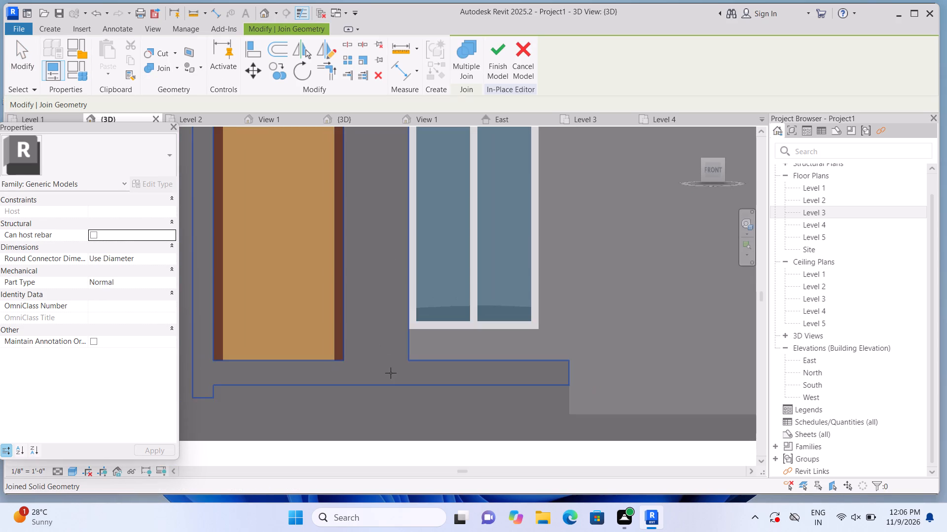
scroll(391, 373, down, 3)
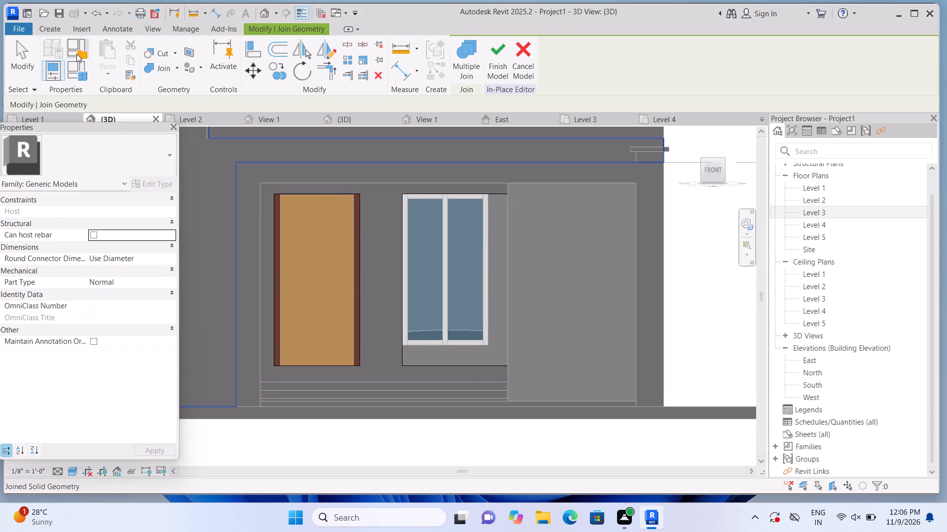
click(57, 31)
click(103, 48)
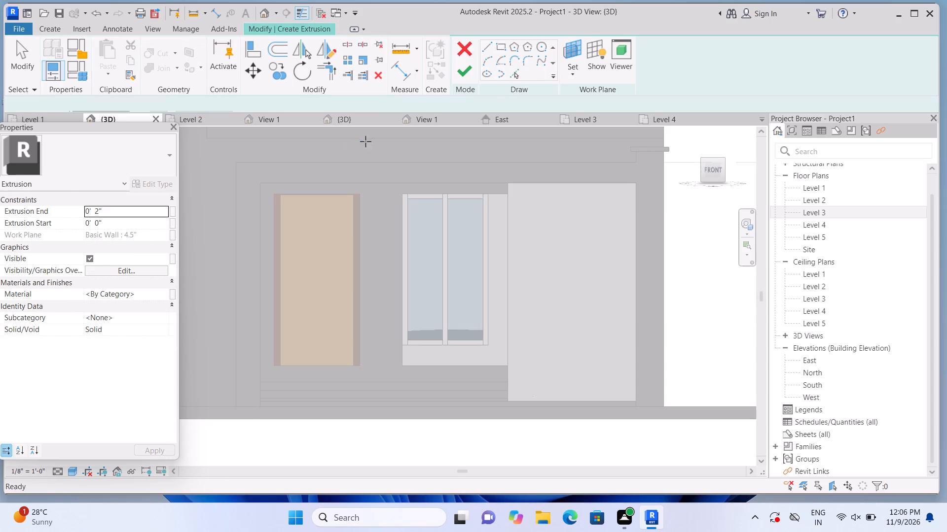
click(646, 69)
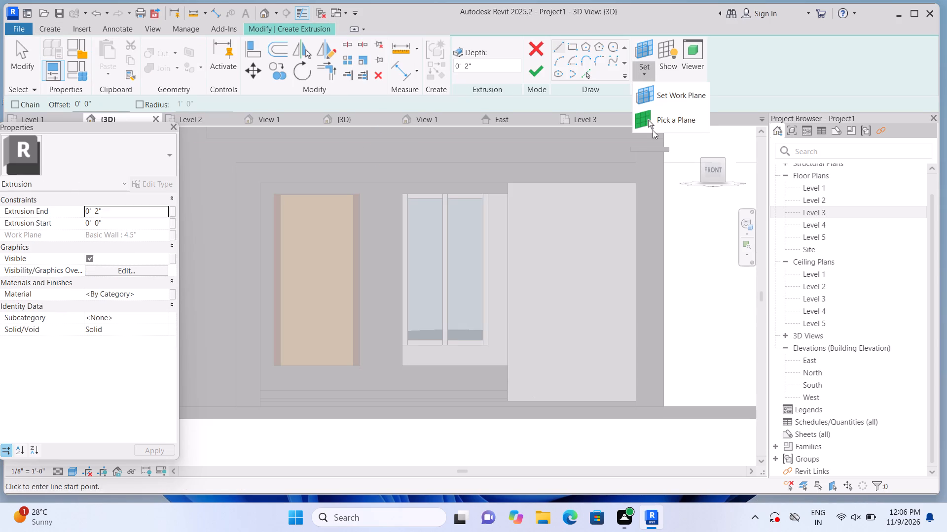
click(653, 130)
scroll(504, 266, up, 1)
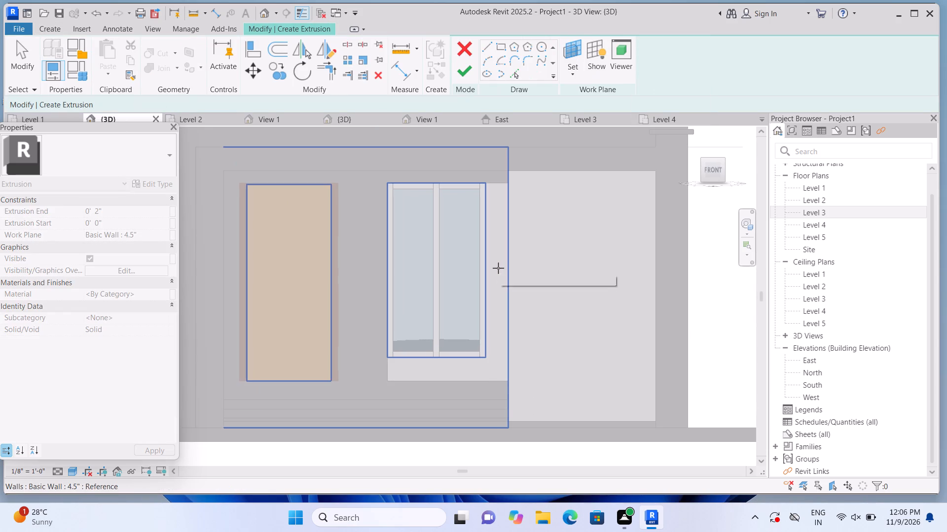
click(498, 268)
click(577, 44)
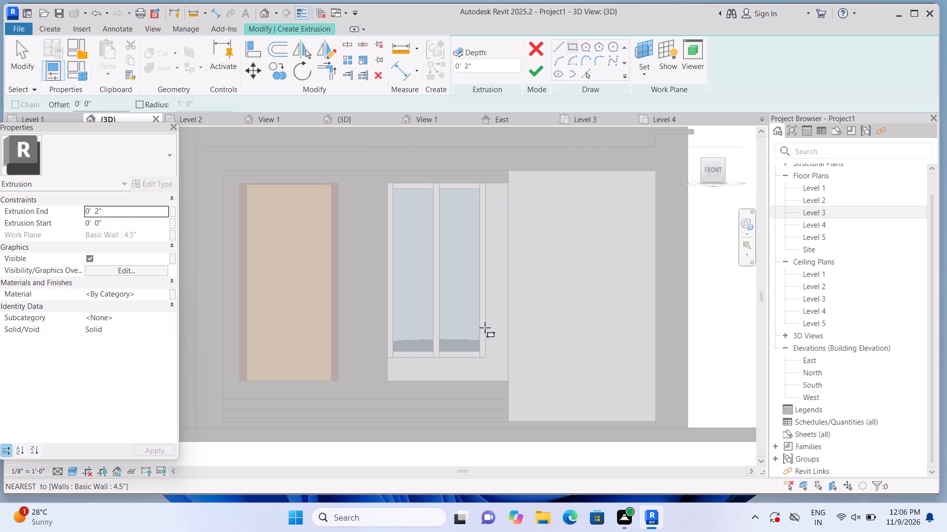
scroll(452, 347, up, 1)
scroll(400, 370, up, 1)
click(376, 360)
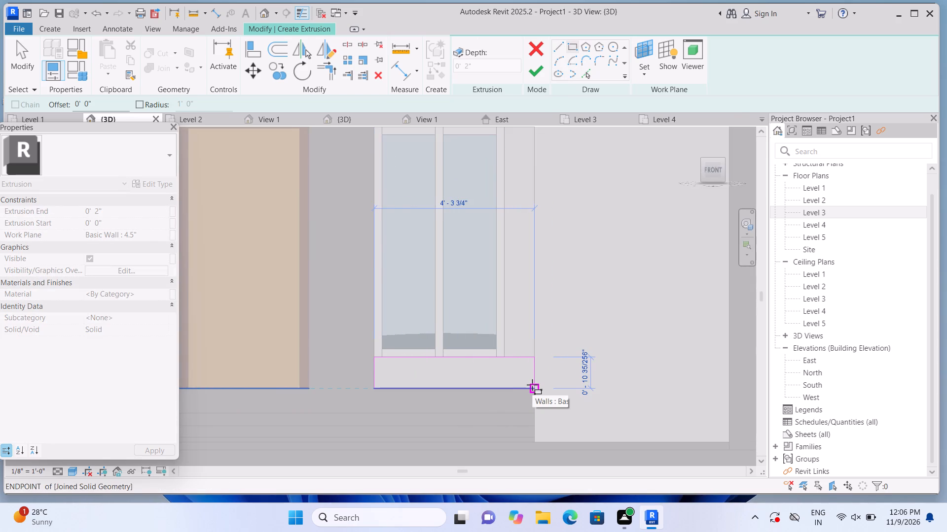
click(532, 385)
click(540, 70)
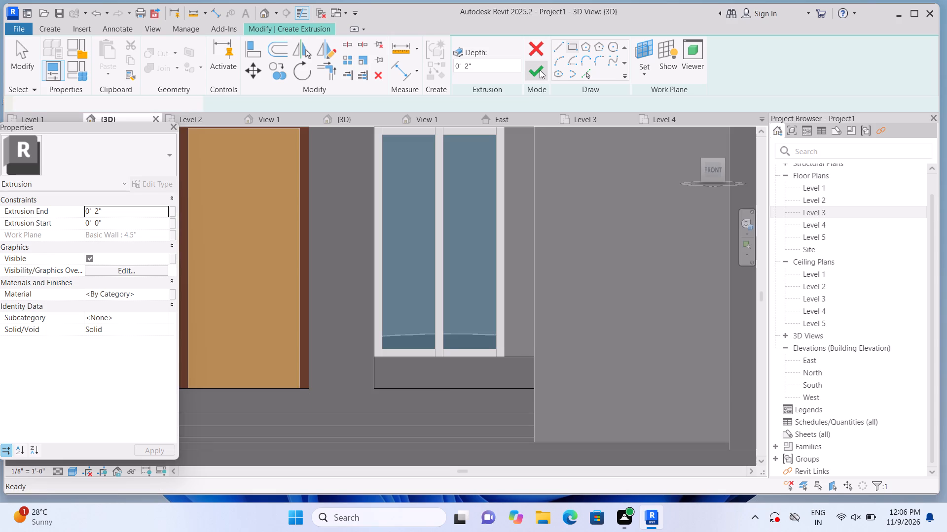
Join the cladding panel below the window with the adjoining cladding along the wall's base.
click(177, 66)
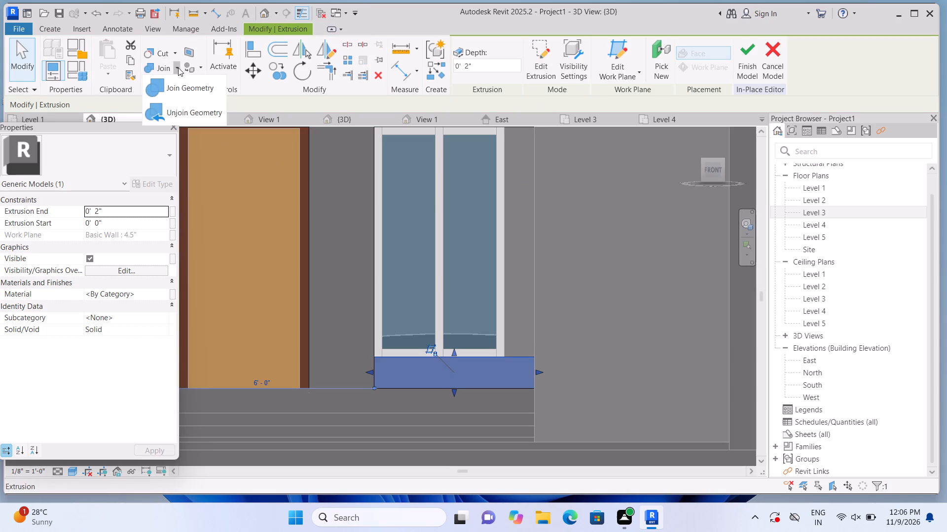
click(182, 89)
click(406, 367)
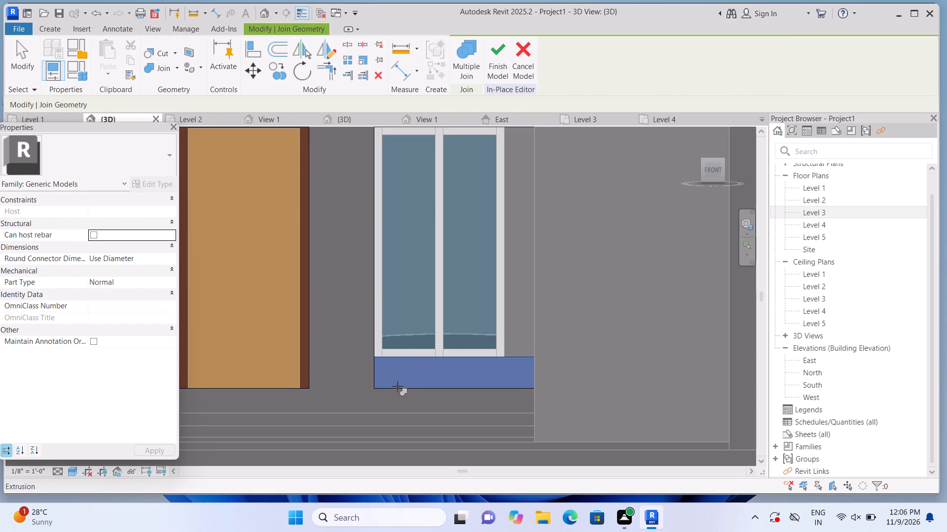
click(390, 403)
Extrude a 2" rectangle about 6'-2 3/8" high on the entrance's 4.5" back wall, between the window and the projecting wall.
scroll(358, 345, down, 1)
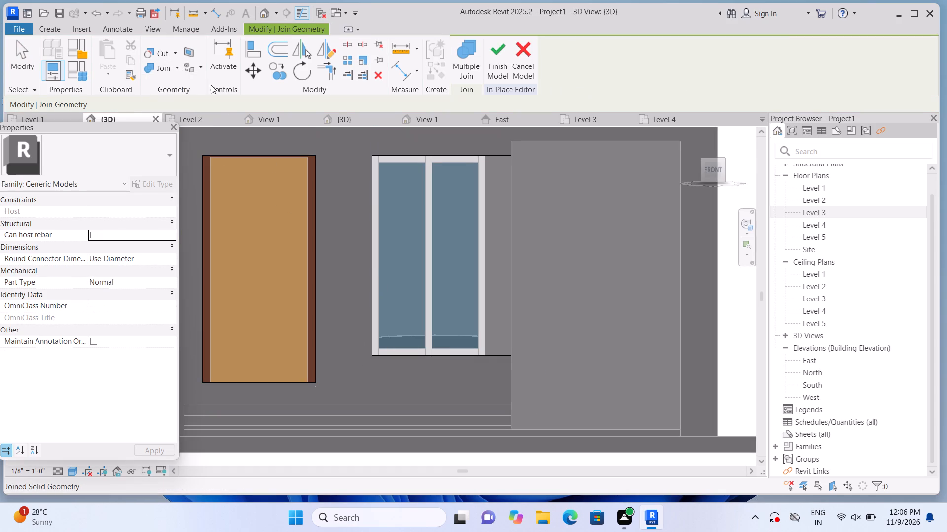
click(59, 30)
click(105, 49)
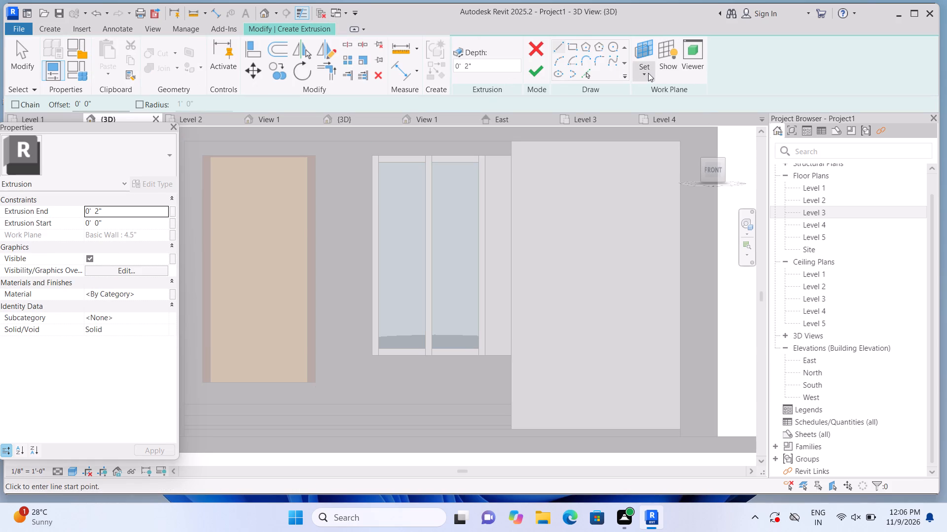
click(648, 73)
click(656, 123)
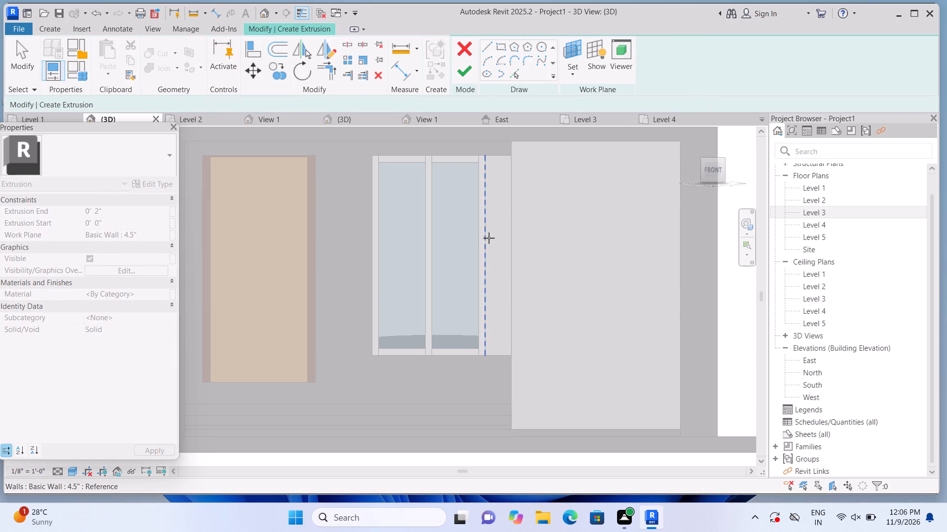
click(496, 238)
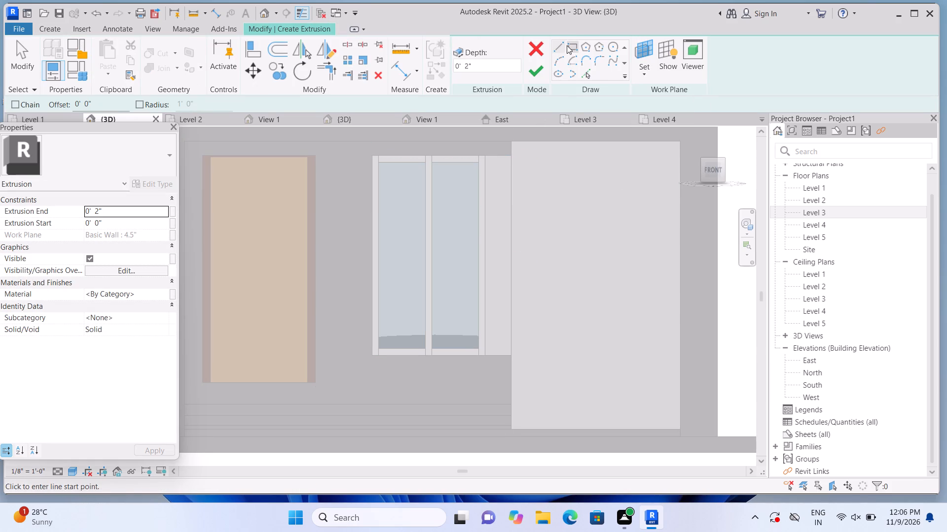
click(567, 45)
click(487, 154)
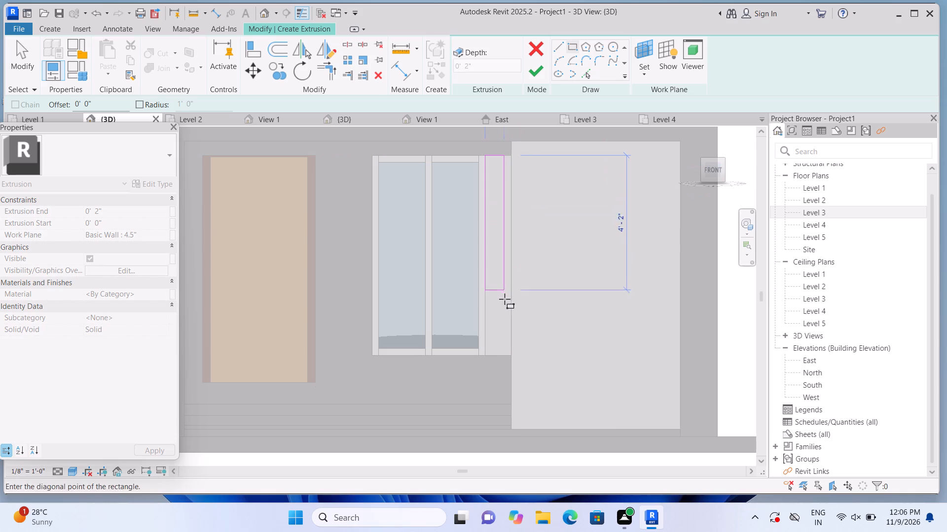
click(512, 352)
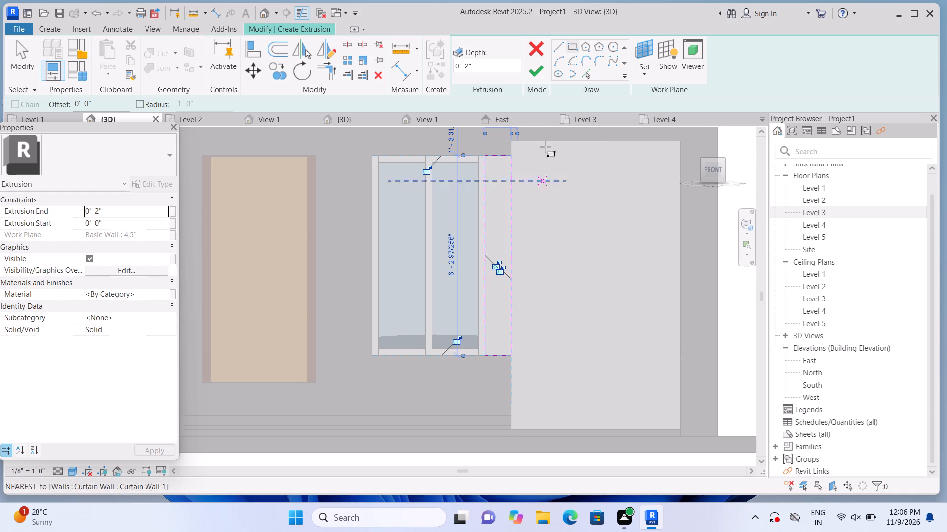
double_click(528, 71)
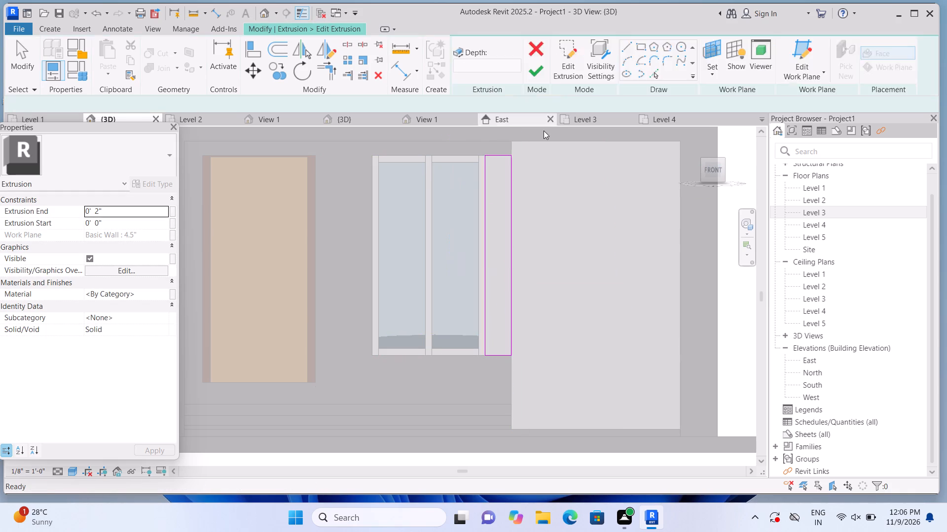
click(458, 71)
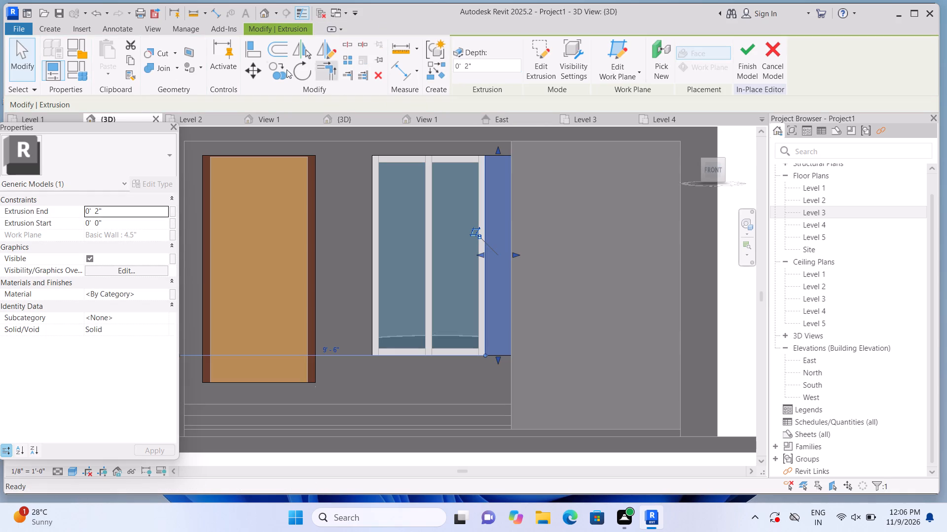
Join the narrow cladding panel beside the window with the adjoining cladding above it.
click(177, 71)
click(187, 100)
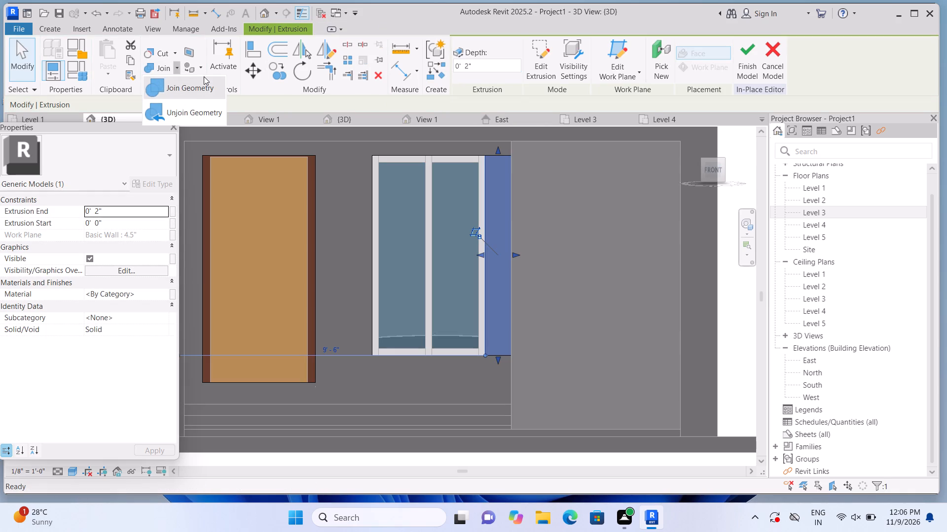
click(201, 85)
click(499, 194)
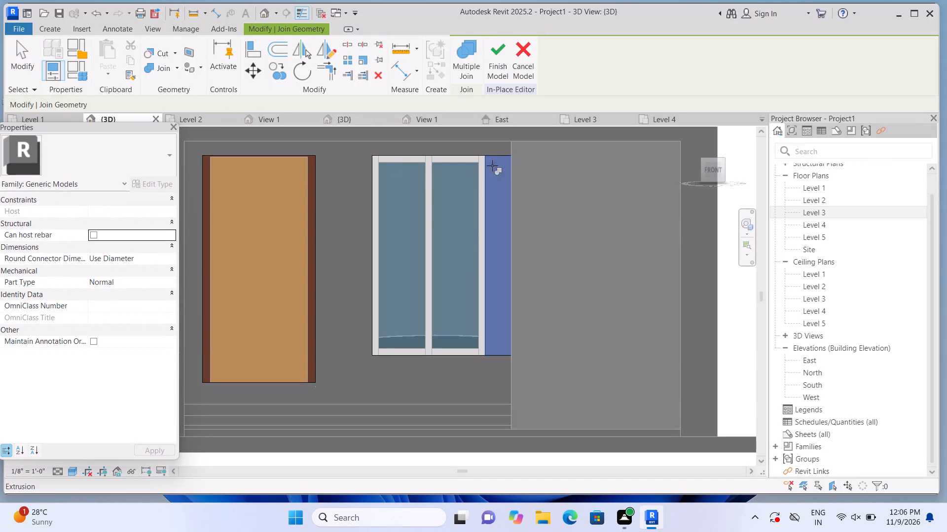
click(485, 148)
Extrude a 2" rectangle about 5'-2 13/16" wide and 8'-11 1/4" high over the 9" wall face beside the entrance window.
scroll(521, 324, down, 1)
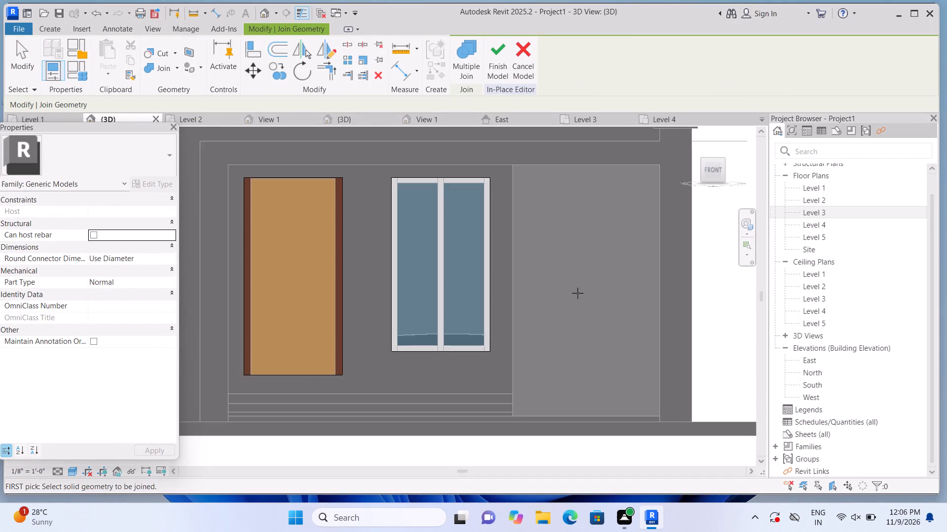
middle_drag(578, 293, 486, 295)
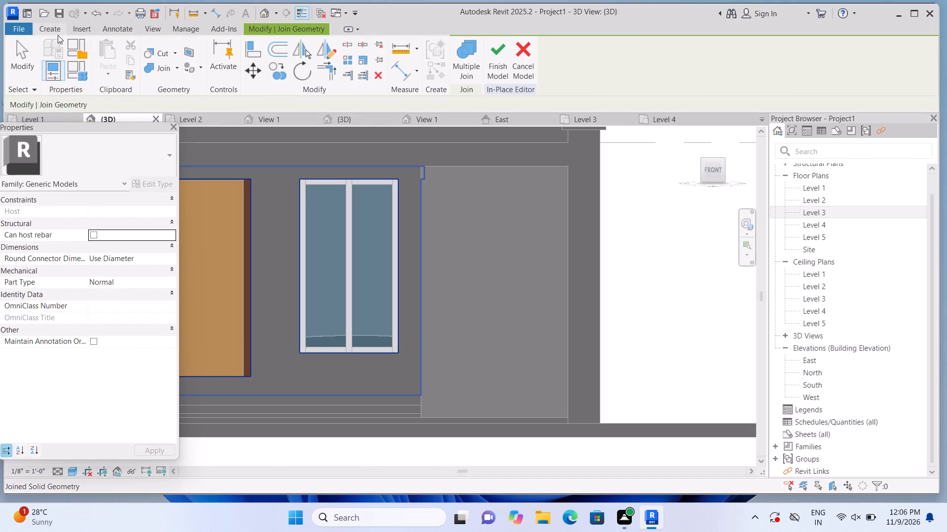
click(53, 28)
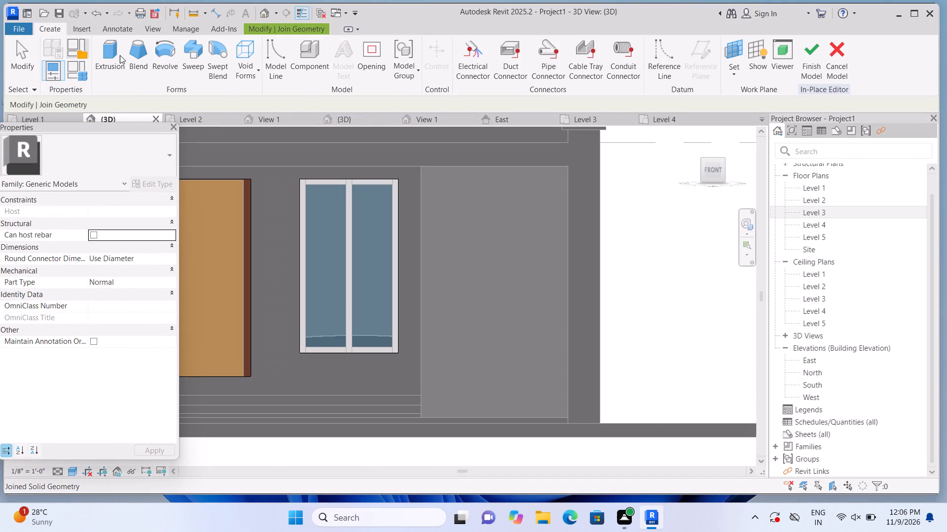
click(120, 55)
double_click(651, 73)
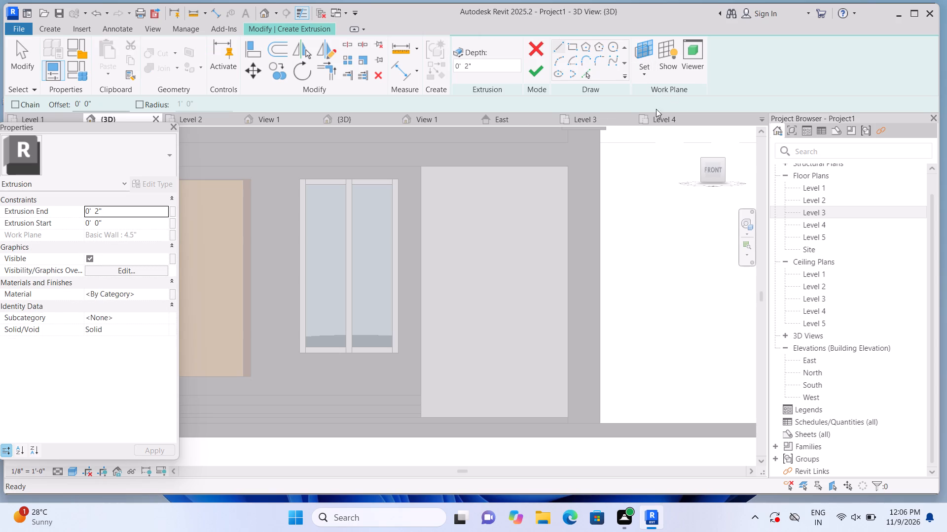
click(643, 73)
click(659, 123)
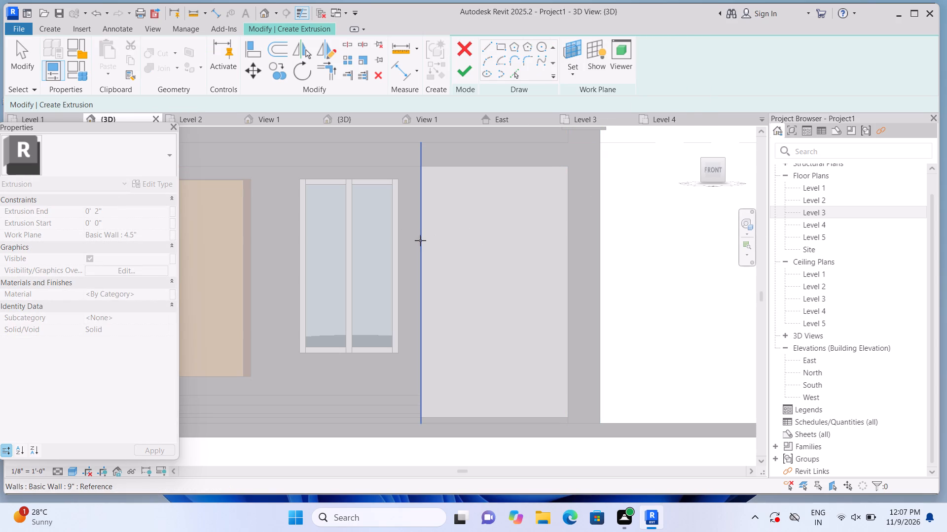
click(458, 235)
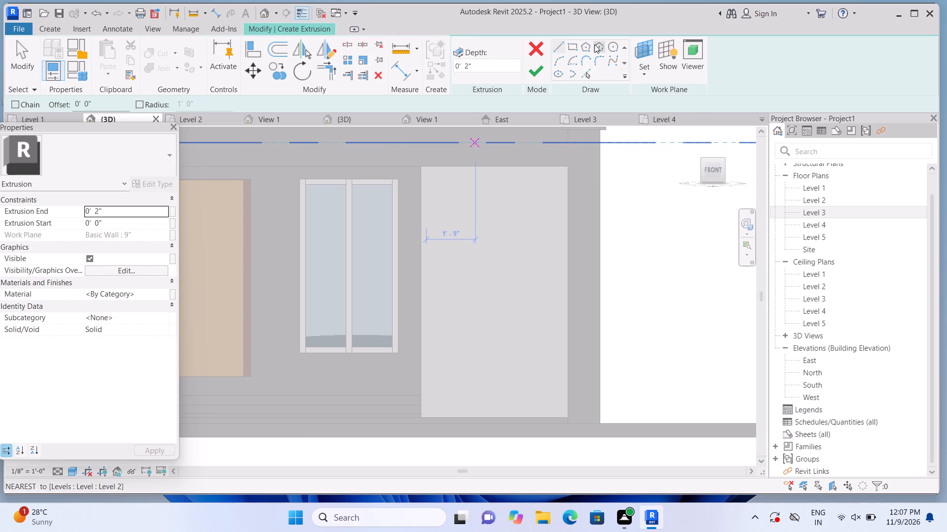
click(570, 46)
middle_drag(490, 221, 478, 205)
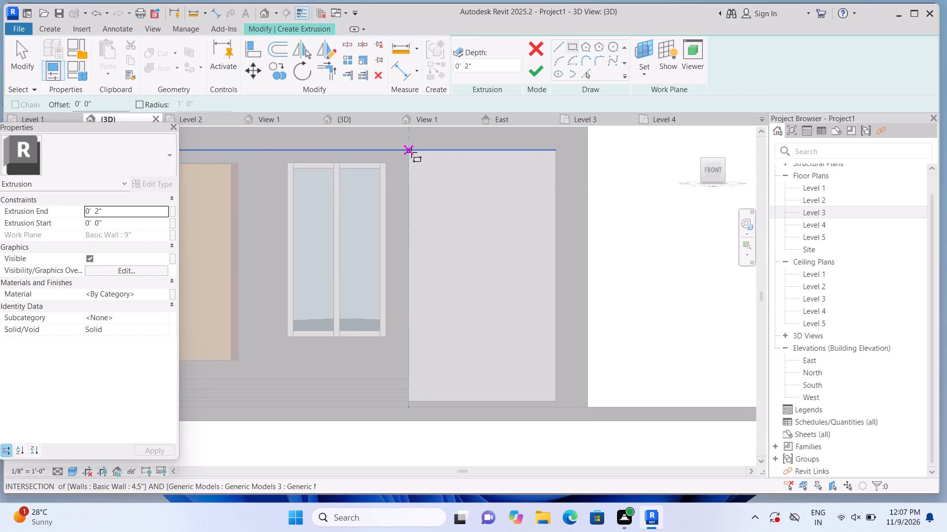
double_click(559, 150)
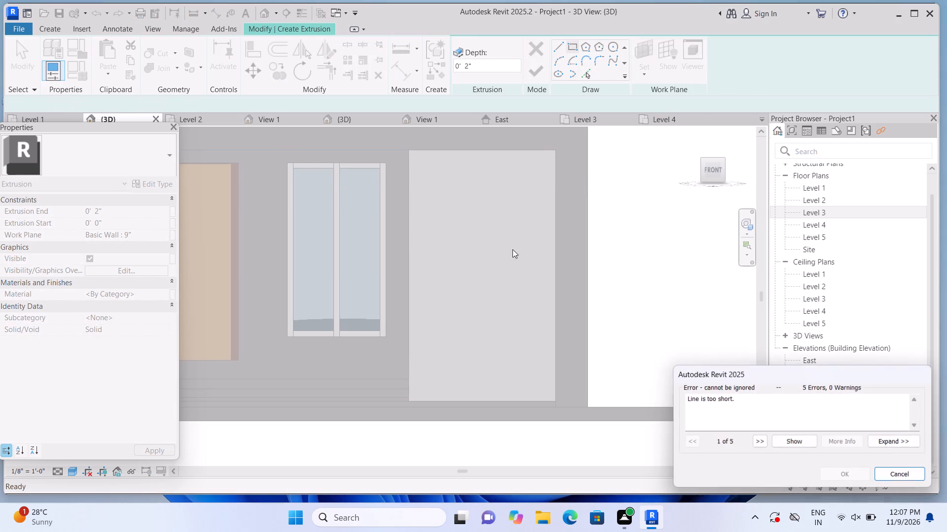
click(914, 472)
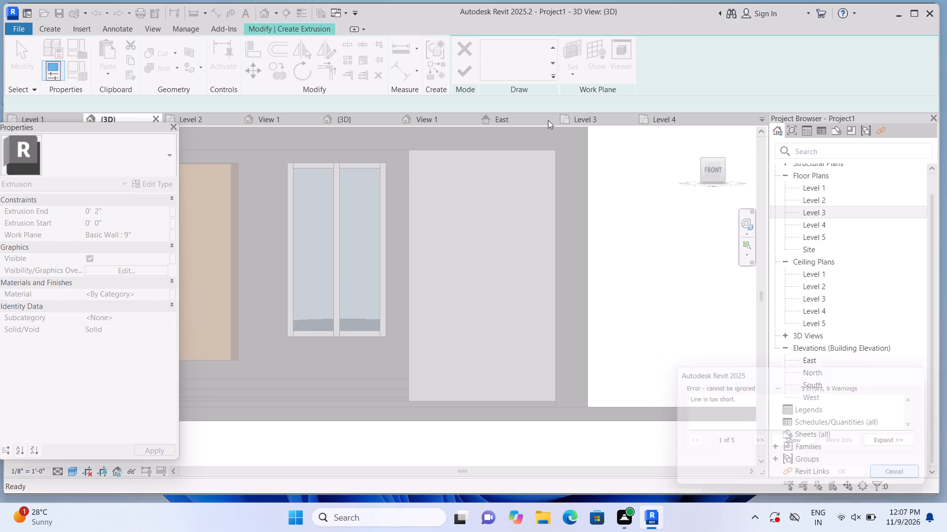
click(497, 42)
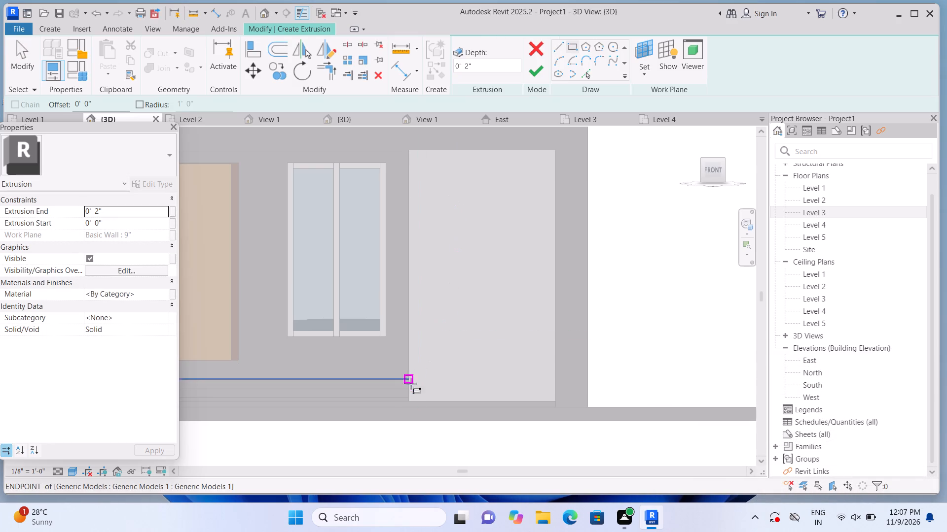
click(407, 402)
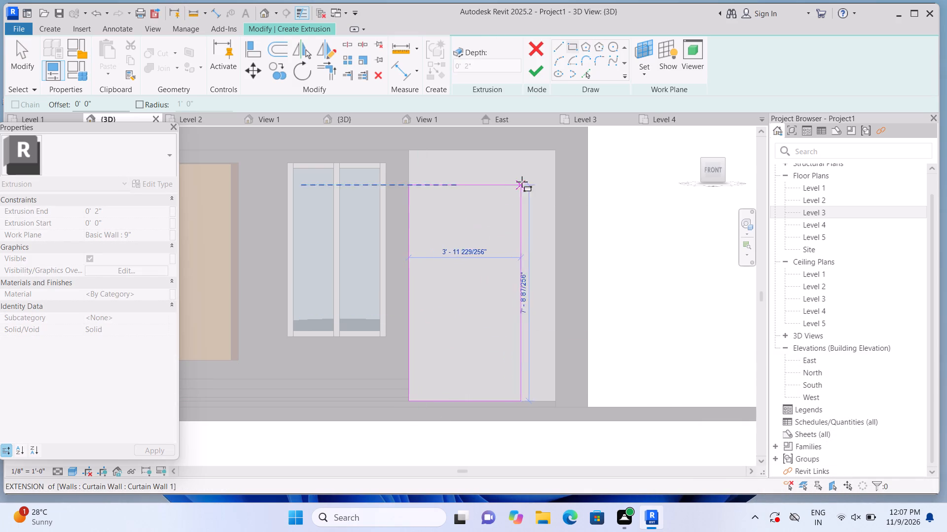
click(557, 150)
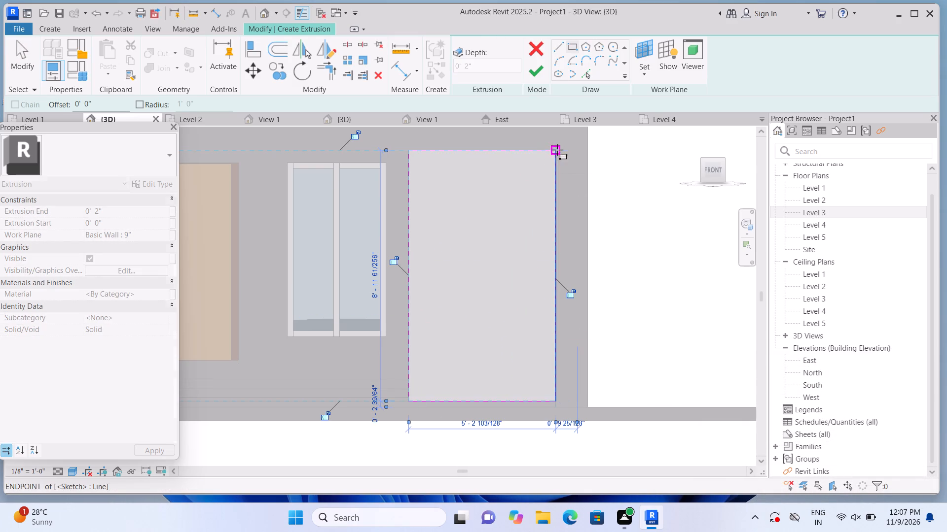
click(541, 64)
double_click(649, 276)
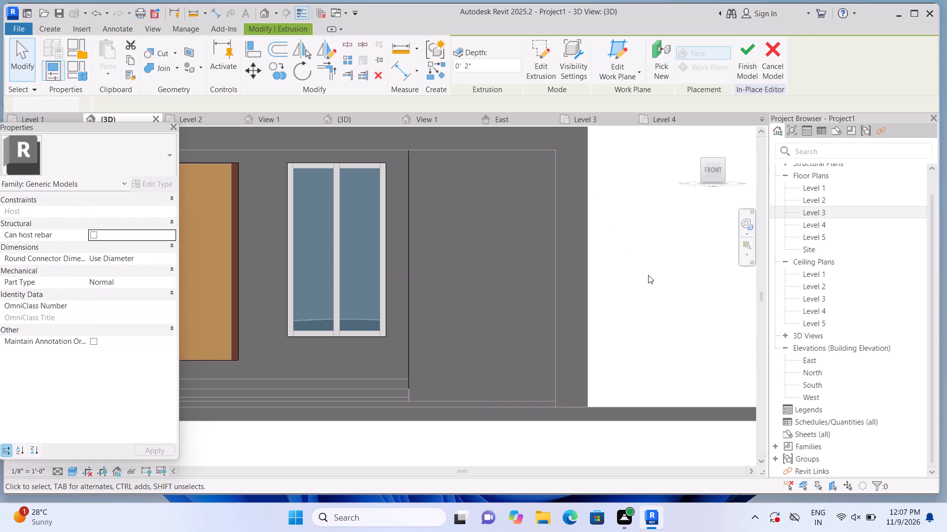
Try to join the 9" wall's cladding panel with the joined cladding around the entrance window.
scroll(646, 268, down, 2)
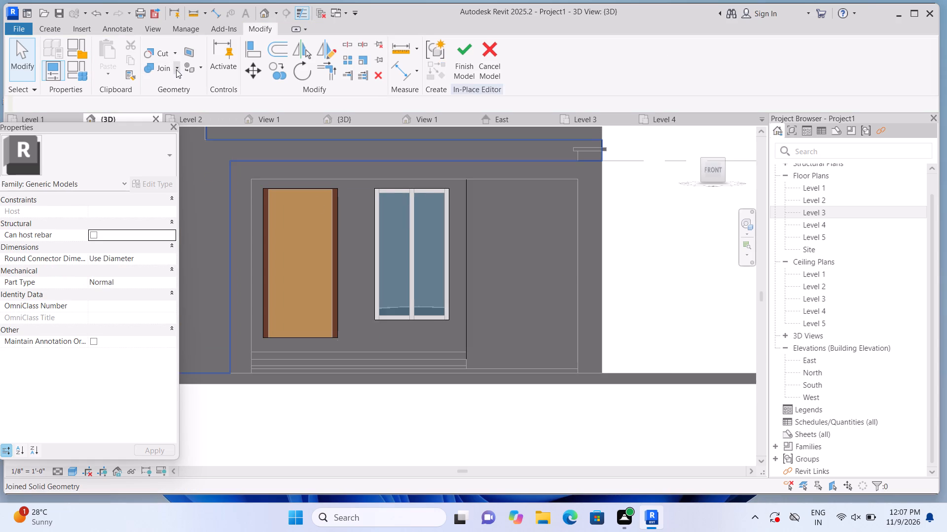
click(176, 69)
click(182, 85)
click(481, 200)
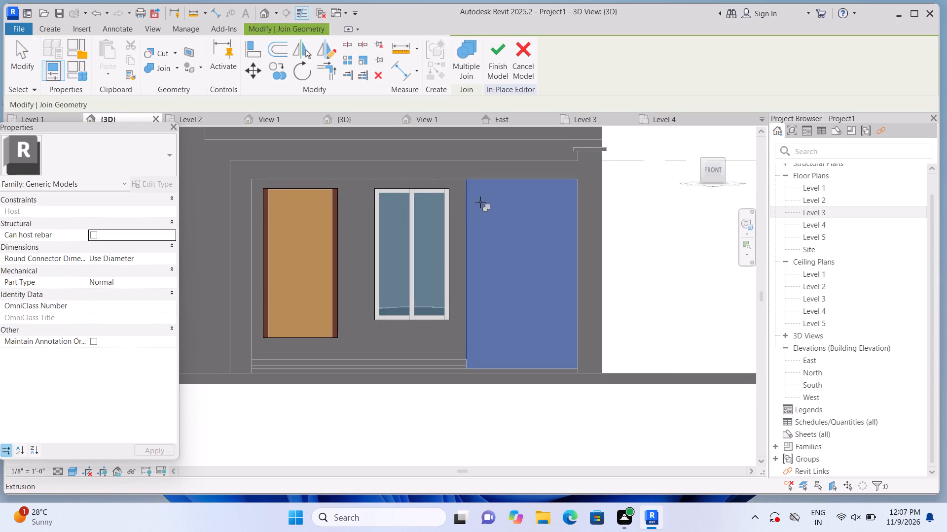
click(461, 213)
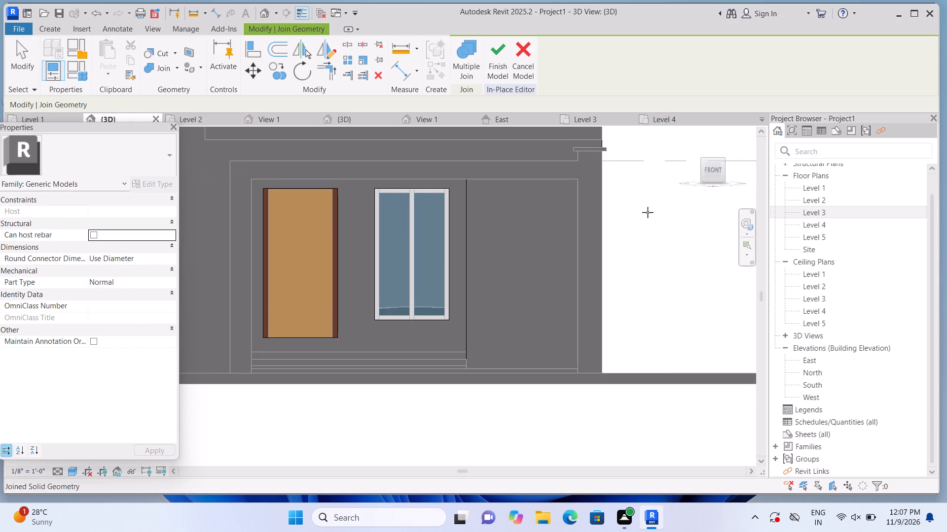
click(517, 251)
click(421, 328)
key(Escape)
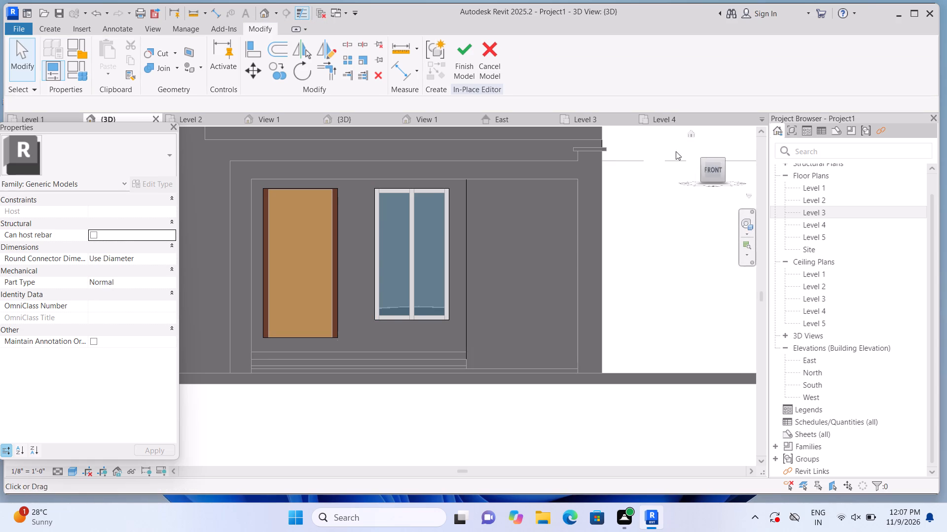
Examine the front facade and the clad entrance recess in 3D, focusing on the corner between the two clad walls.
click(691, 133)
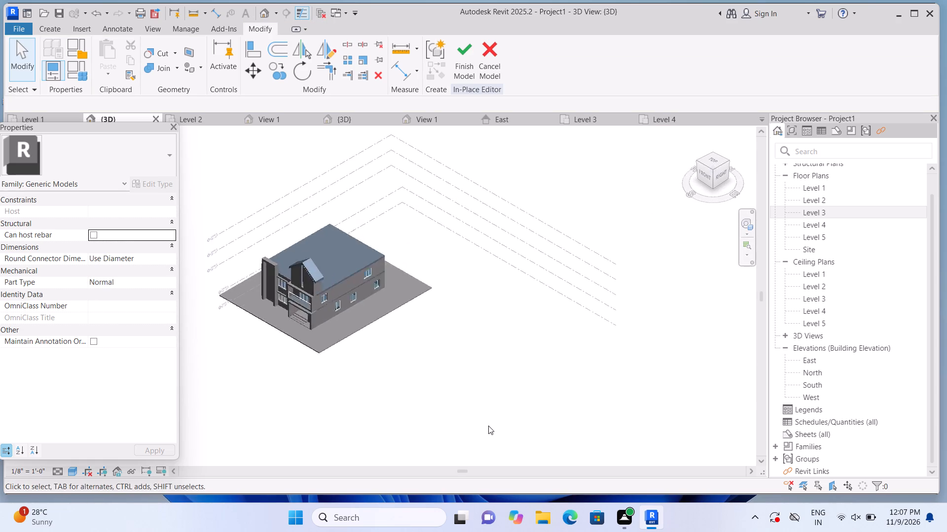
scroll(251, 364, up, 6)
scroll(229, 408, up, 2)
shift+middle_drag(221, 412, 286, 418)
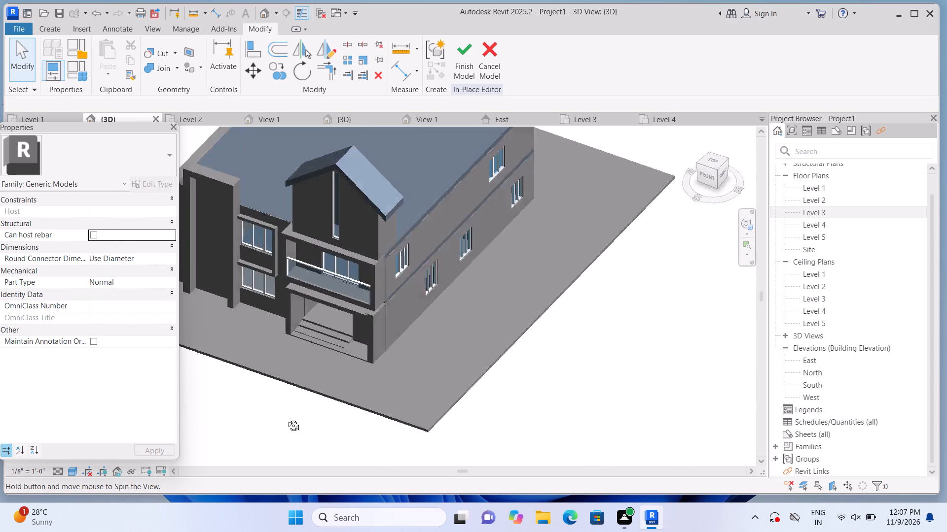
shift+middle_drag(286, 418, 408, 392)
scroll(442, 412, up, 1)
middle_drag(433, 408, 273, 309)
shift+middle_drag(547, 396, 493, 337)
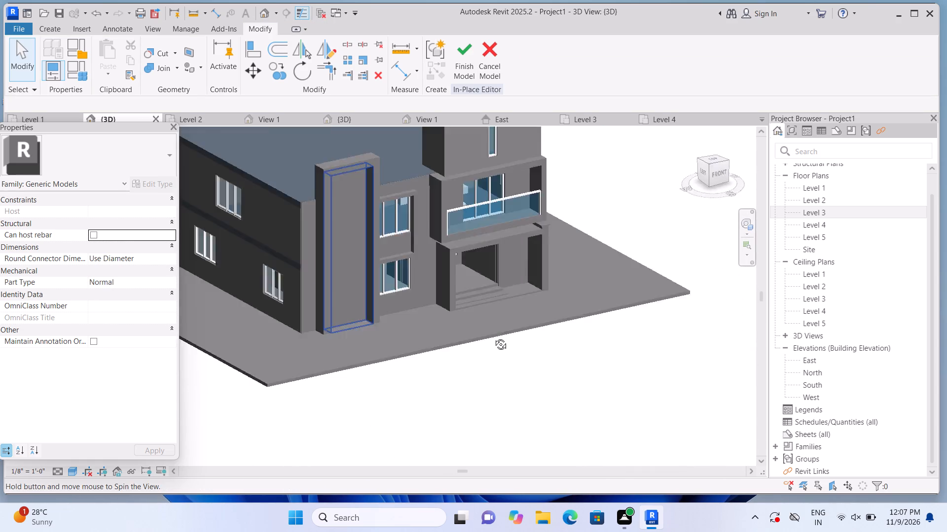
shift+middle_drag(493, 337, 486, 316)
shift+scroll(486, 316, up, 1)
scroll(387, 213, up, 1)
middle_drag(388, 214, 417, 287)
scroll(500, 308, up, 2)
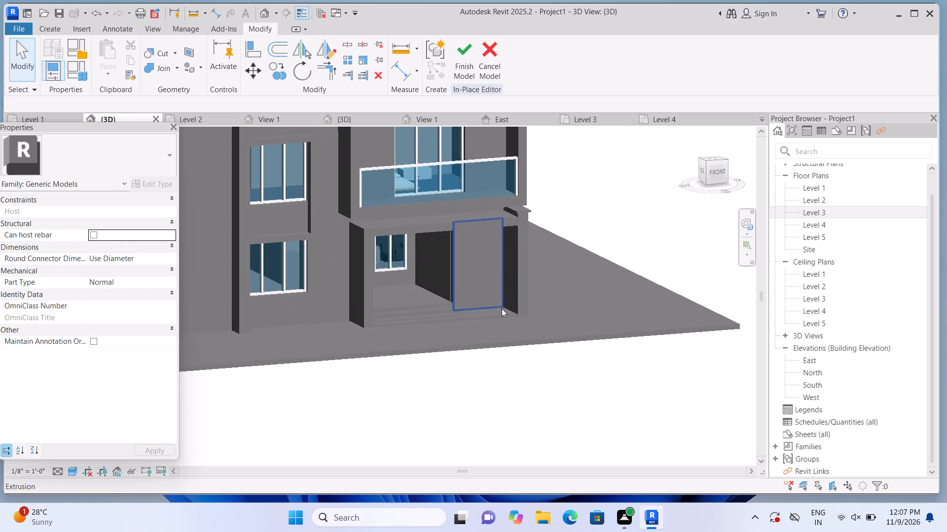
scroll(437, 284, up, 4)
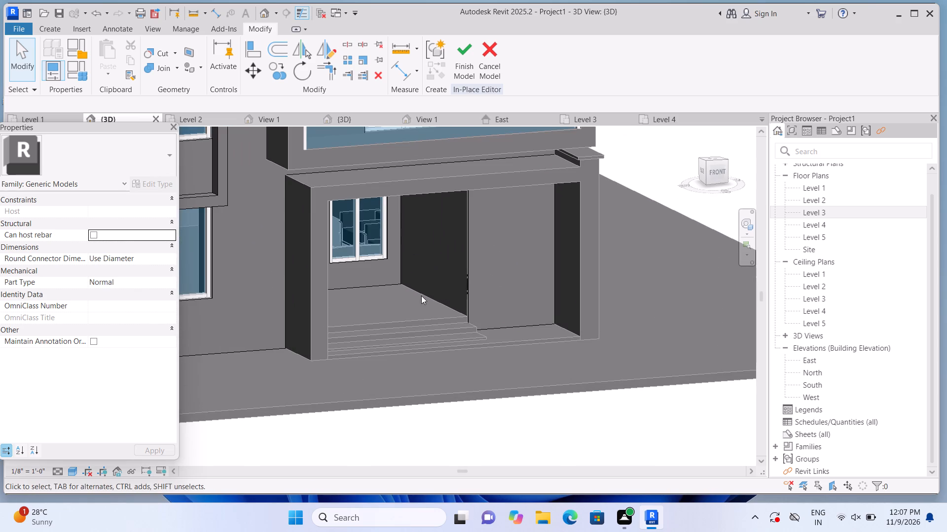
scroll(430, 299, up, 2)
middle_drag(442, 310, 453, 334)
scroll(463, 310, up, 1)
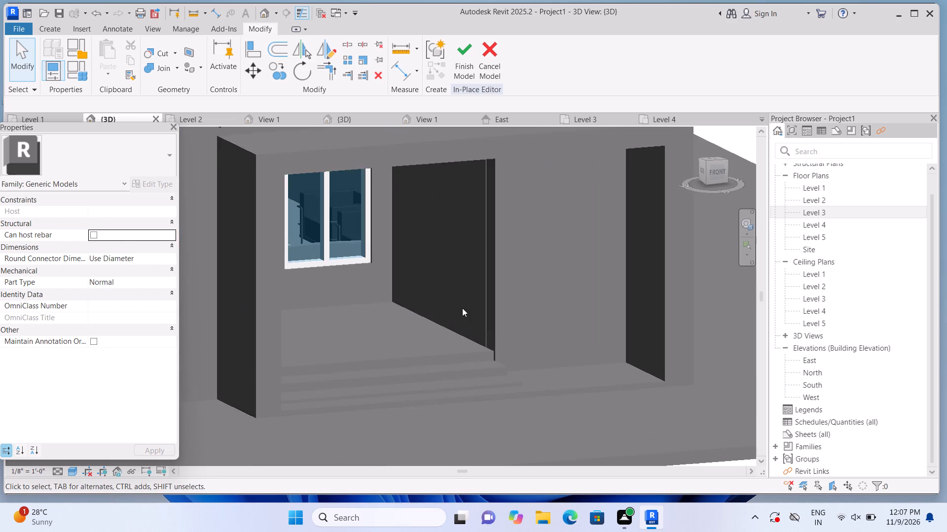
scroll(462, 308, up, 1)
scroll(459, 319, down, 2)
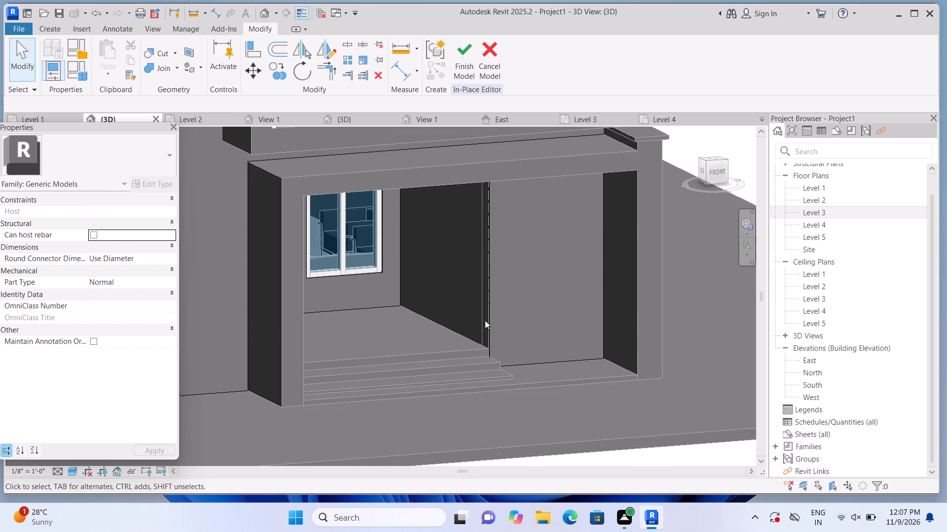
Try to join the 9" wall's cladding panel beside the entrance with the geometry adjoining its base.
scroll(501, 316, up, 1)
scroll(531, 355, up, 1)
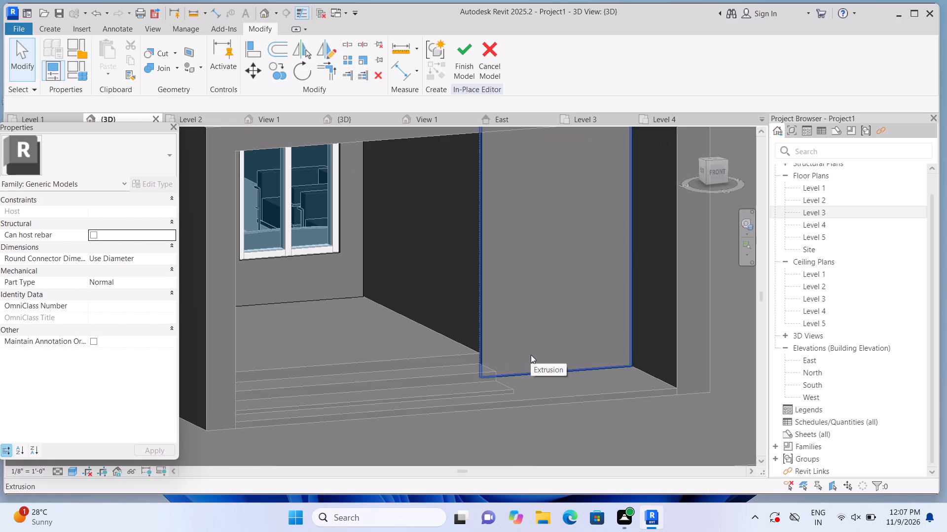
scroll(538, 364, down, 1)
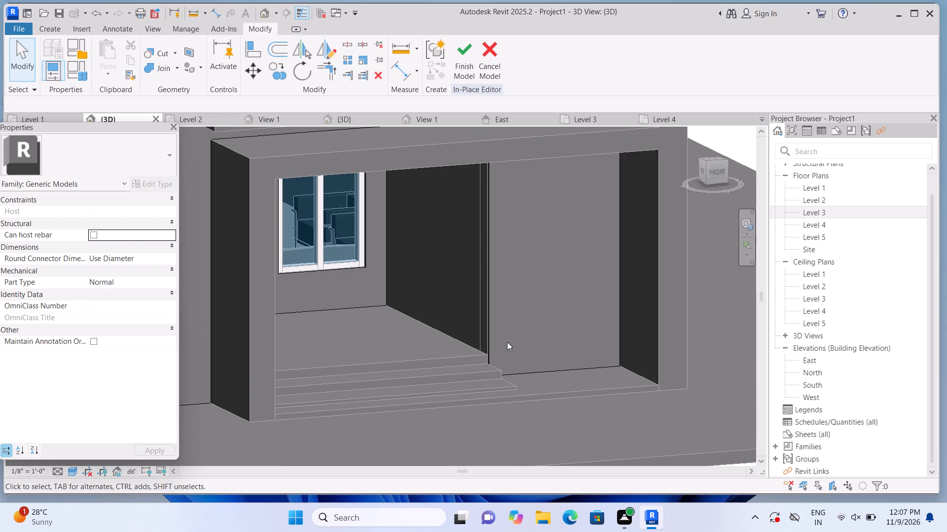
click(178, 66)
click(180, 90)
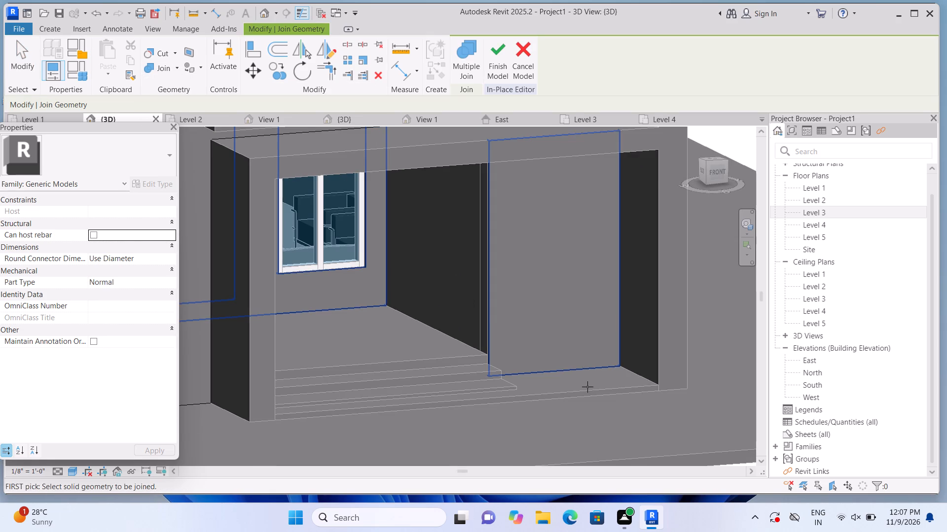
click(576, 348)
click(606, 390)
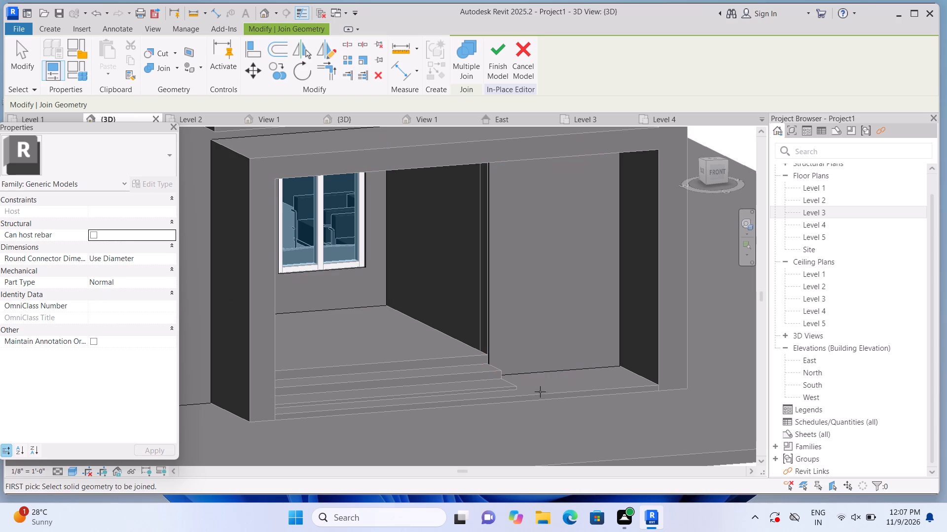
Extrude a 2" rectangle about 7'-8 33/64" high over the 4.5" side wall face inside the entrance recess.
middle_drag(449, 345, 546, 442)
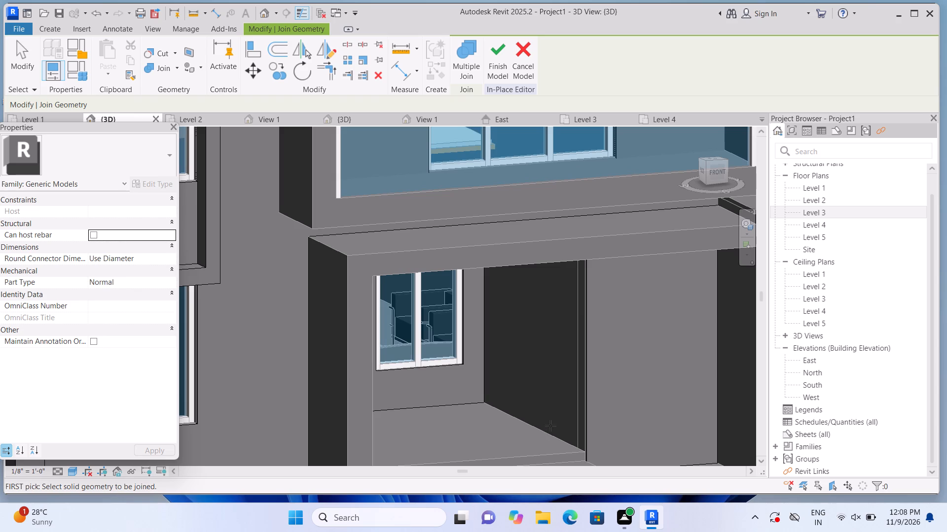
shift+scroll(532, 421, up, 1)
shift+middle_drag(487, 403, 495, 363)
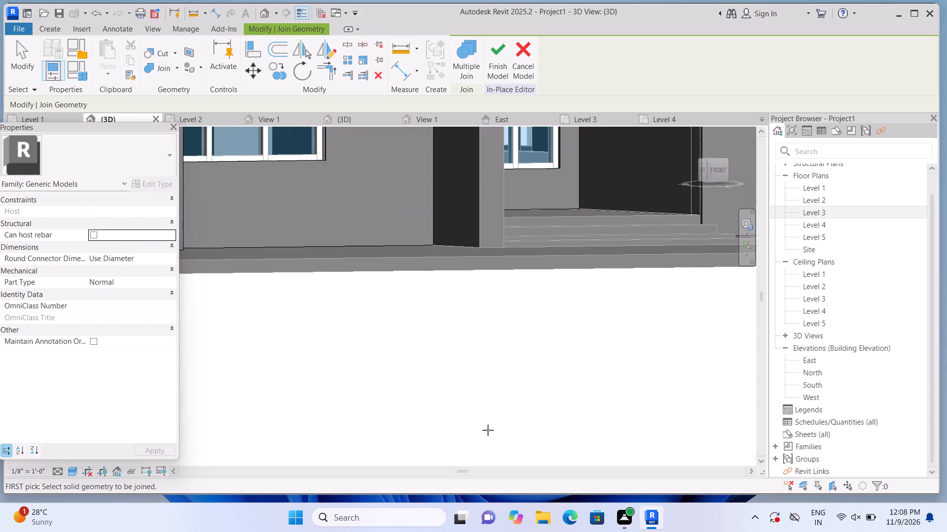
scroll(483, 350, down, 2)
middle_drag(519, 280, 516, 462)
scroll(546, 381, up, 1)
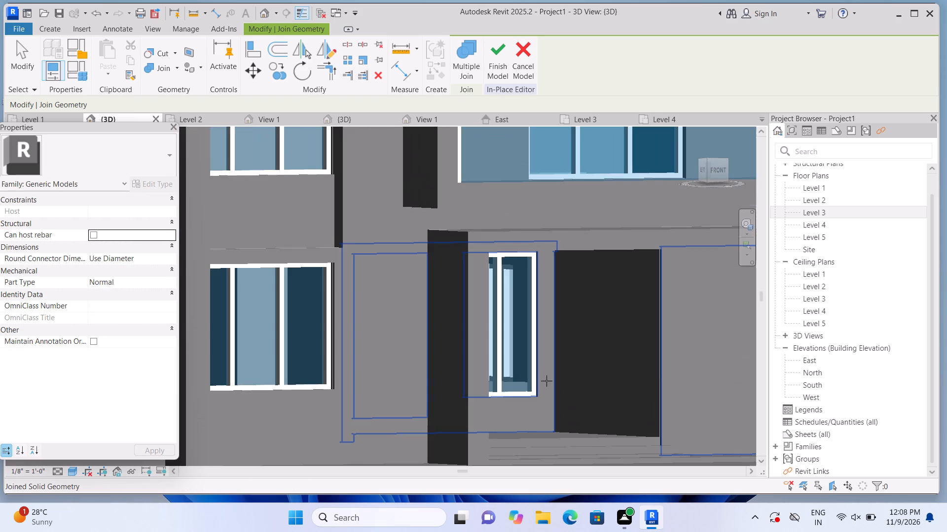
click(55, 25)
click(112, 43)
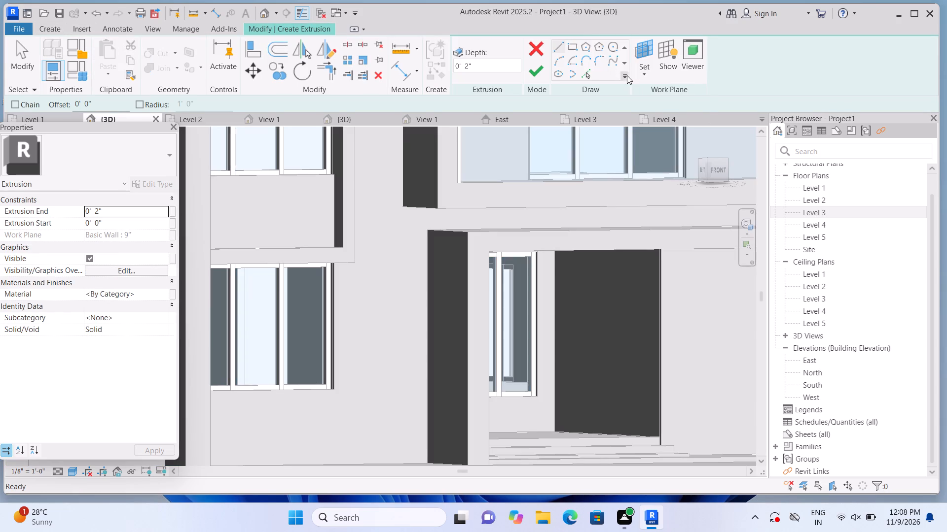
click(644, 75)
click(664, 117)
scroll(646, 335, up, 1)
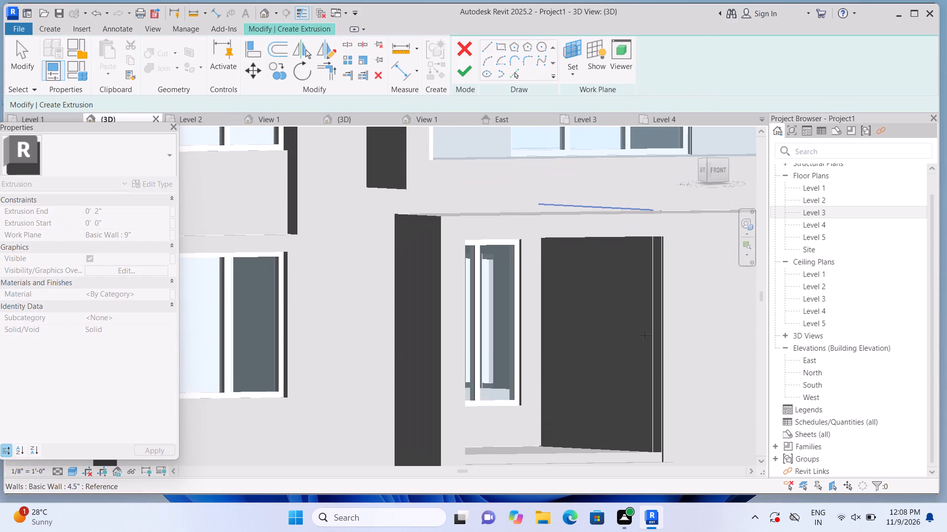
click(585, 315)
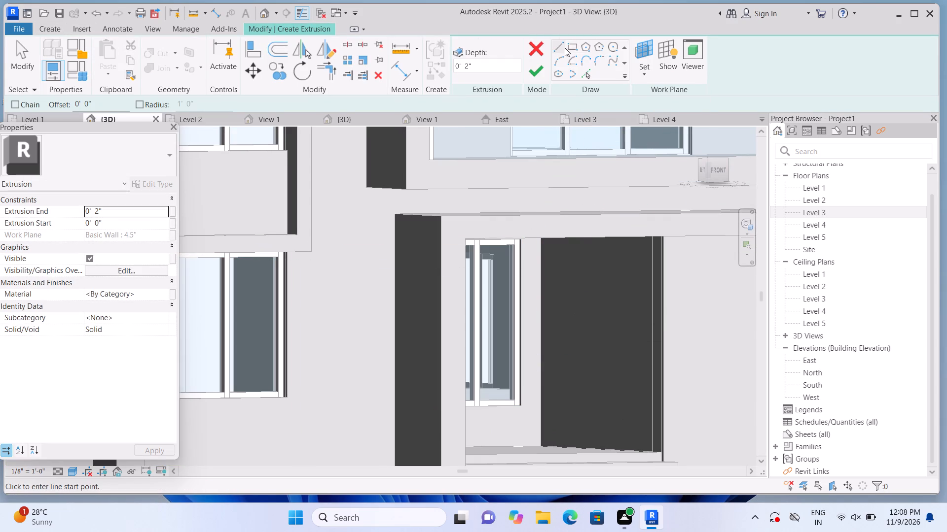
click(571, 48)
scroll(564, 267, up, 3)
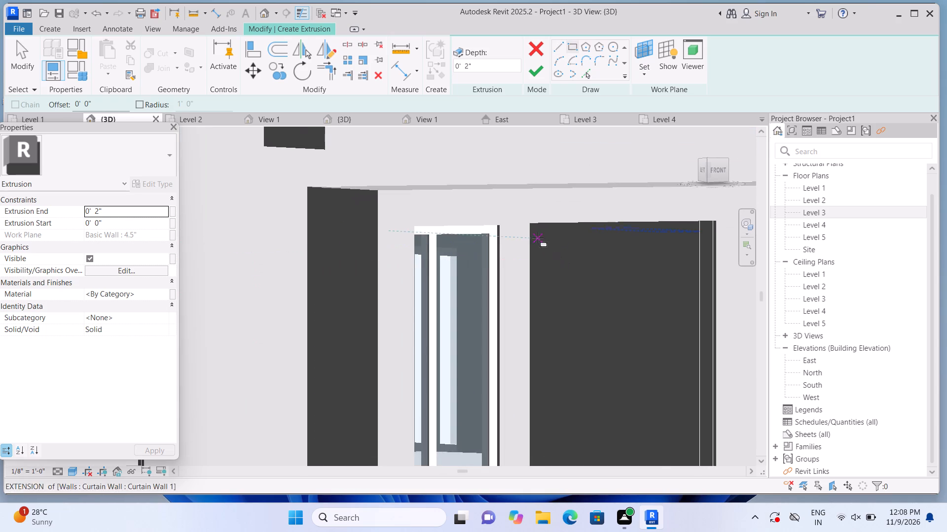
click(531, 229)
scroll(661, 371, up, 1)
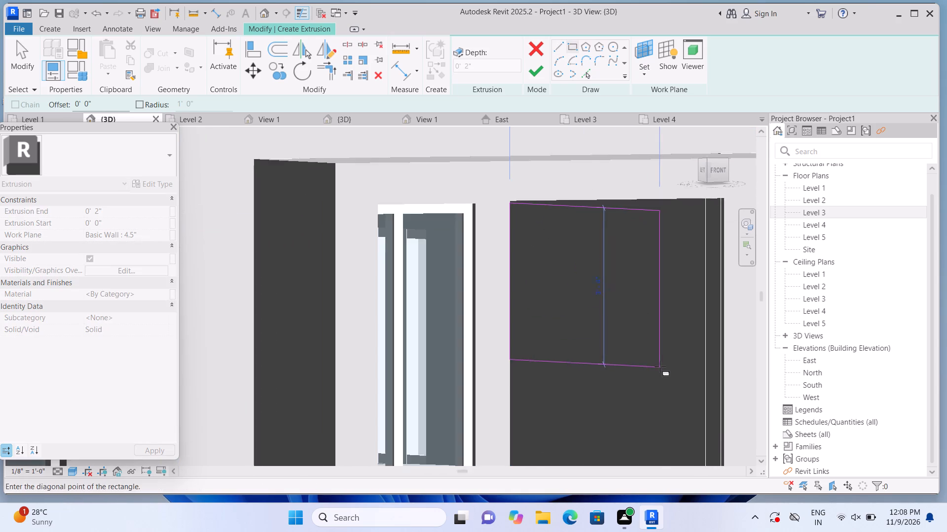
middle_drag(660, 366, 622, 280)
middle_drag(662, 370, 650, 315)
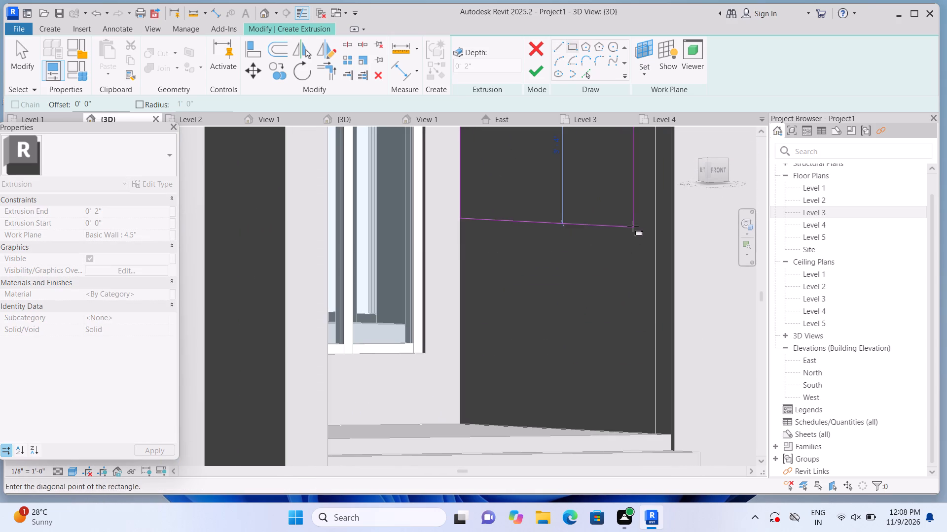
click(665, 430)
click(535, 73)
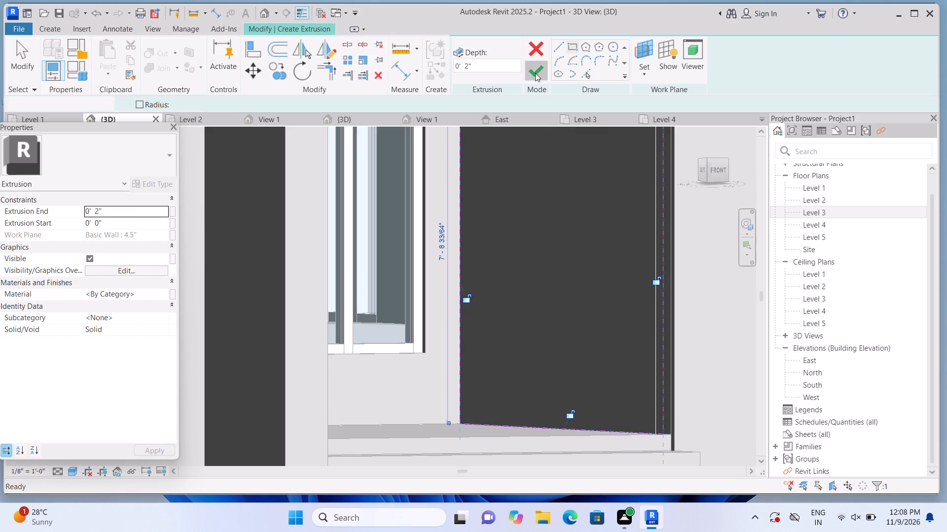
Extend the top edge of the recess side-wall panel upward past the head of the entrance opening.
scroll(576, 270, down, 3)
middle_drag(580, 231, 580, 356)
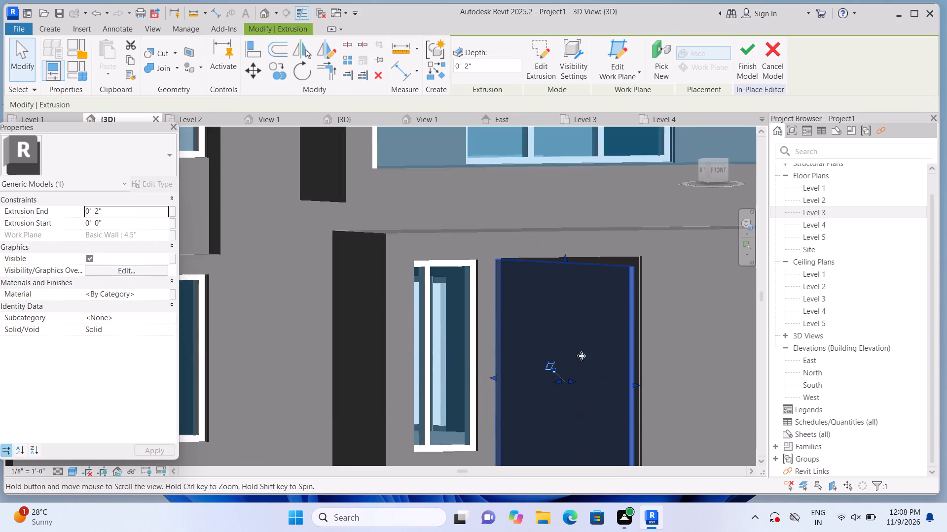
scroll(580, 328, up, 2)
drag(560, 237, 560, 230)
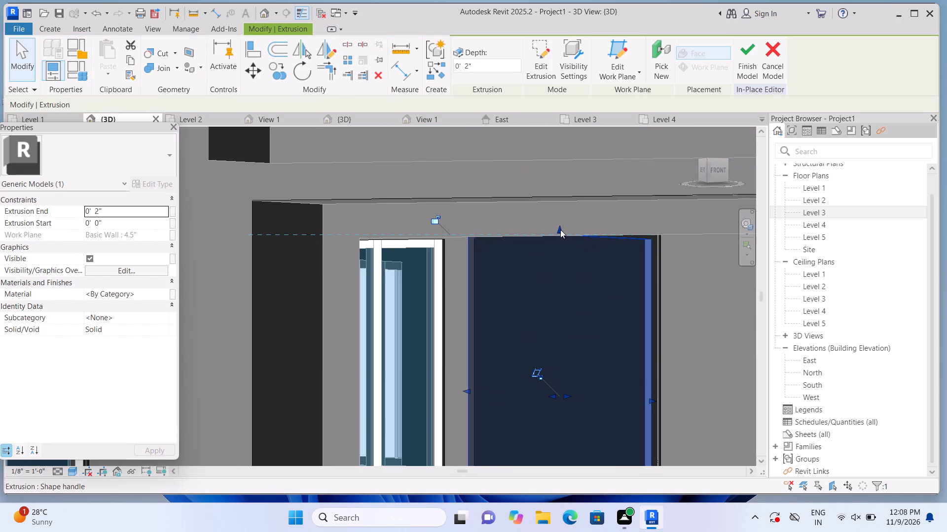
drag(560, 227, 569, 214)
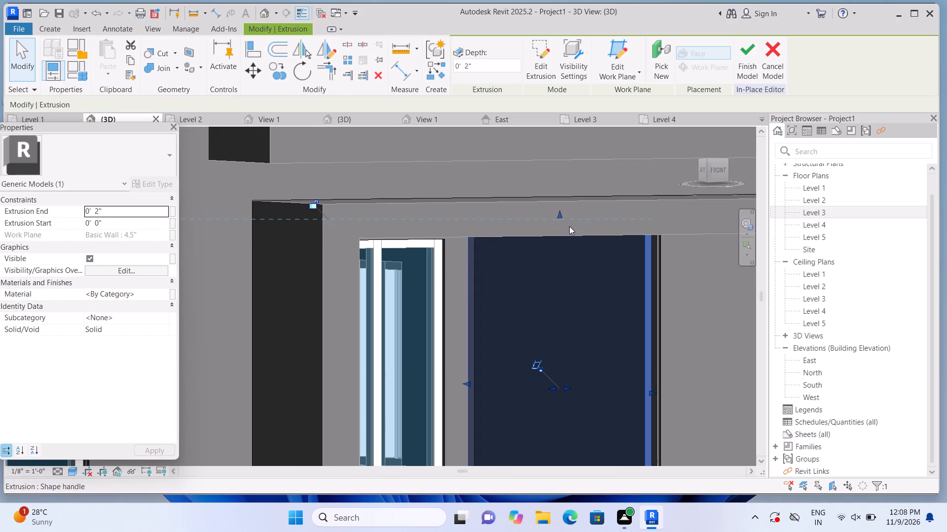
scroll(567, 244, down, 2)
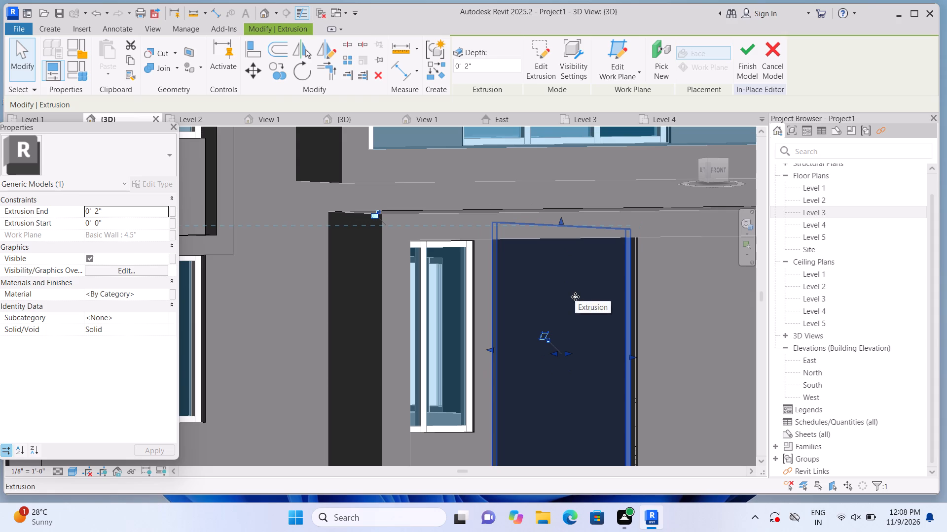
key(Escape)
Stretch the outer vertical edge of the recess side-wall panel to the corner with the 9" wall.
scroll(575, 297, down, 2)
middle_drag(564, 373, 543, 341)
scroll(564, 340, up, 1)
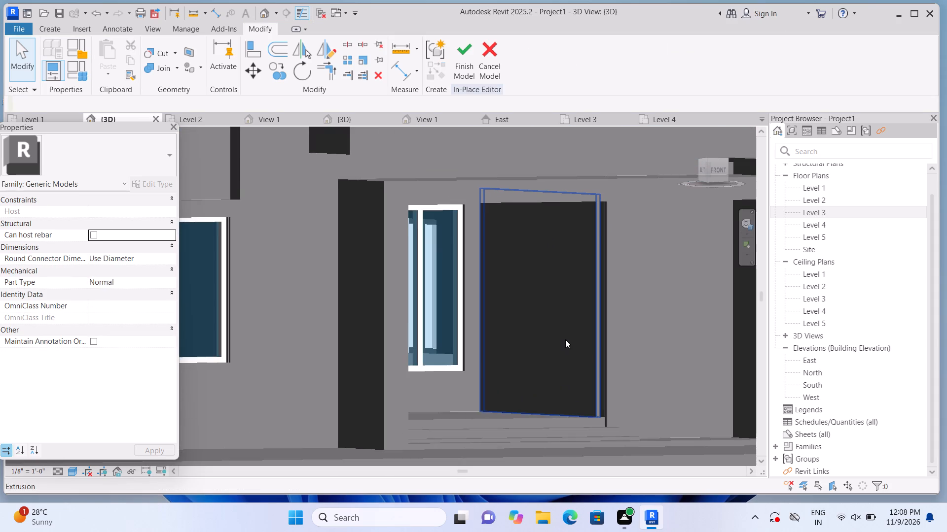
click(566, 339)
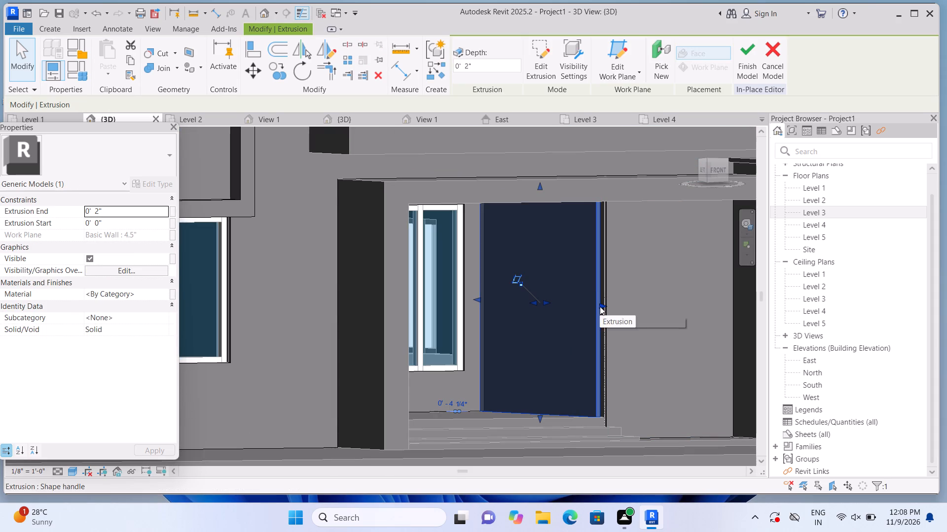
click(602, 304)
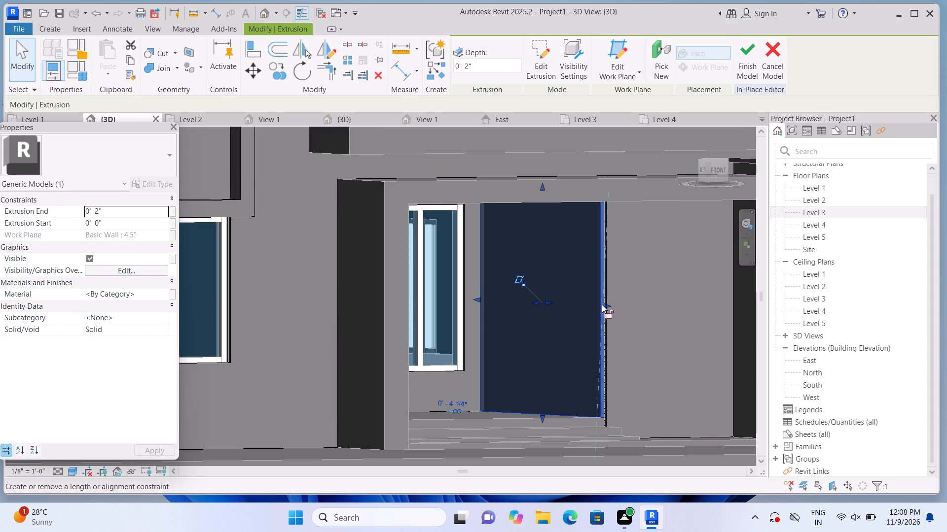
key(Escape)
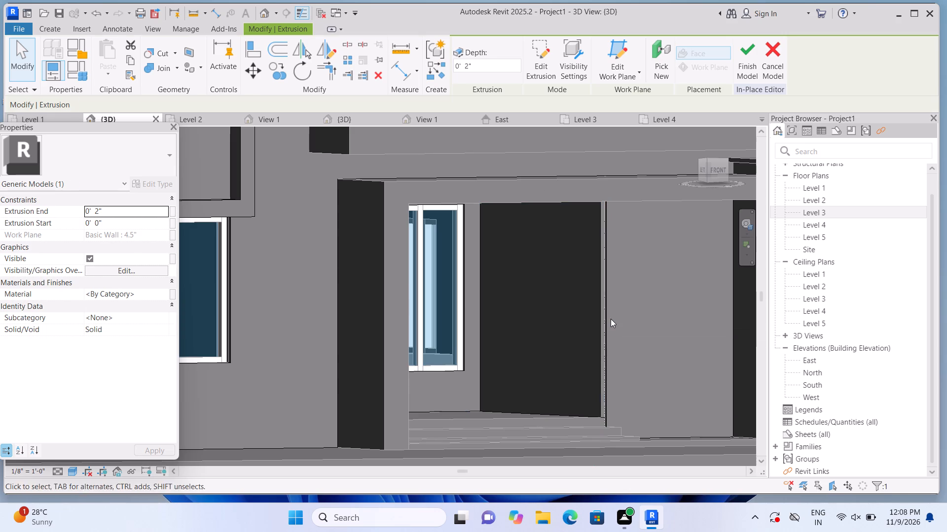
Extend the 9" wall's cladding panel at the recess corner to meet the side-wall panel.
click(624, 317)
scroll(624, 317, up, 1)
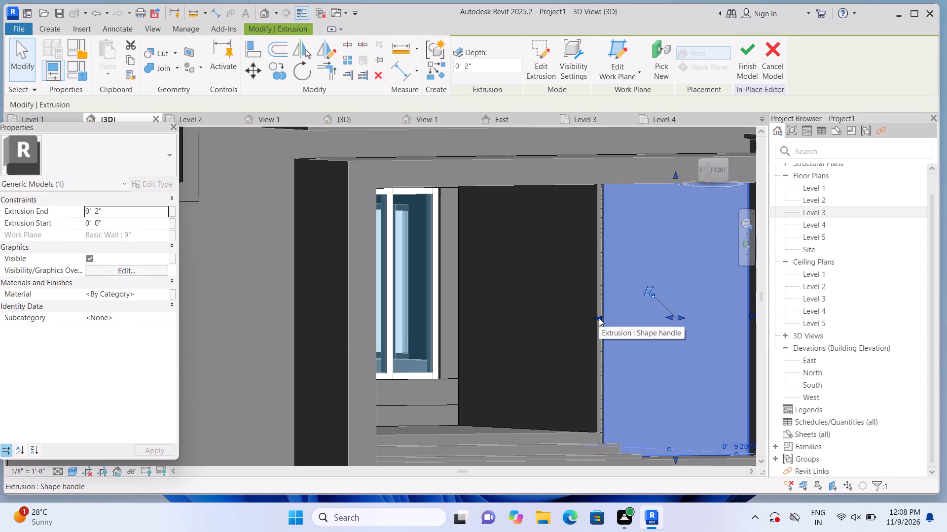
click(599, 318)
scroll(602, 319, up, 3)
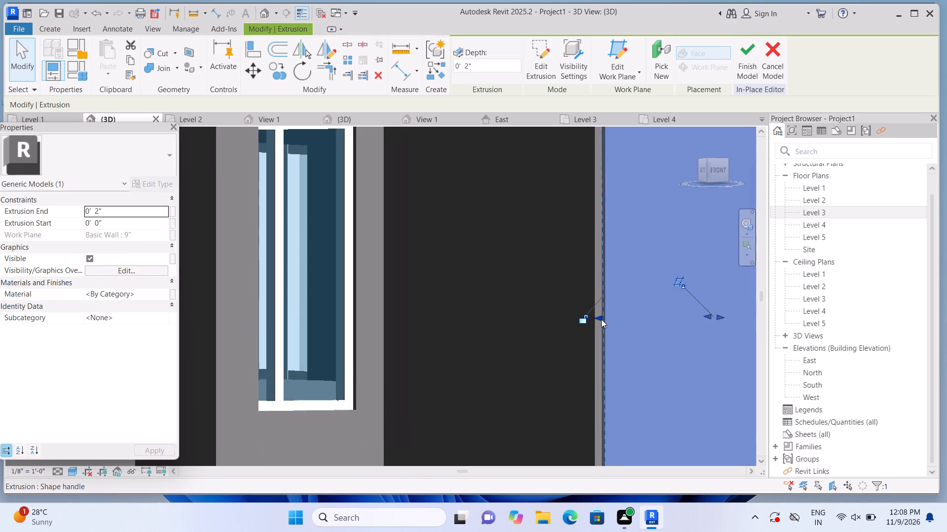
scroll(601, 319, up, 2)
drag(601, 319, 596, 320)
scroll(604, 320, down, 8)
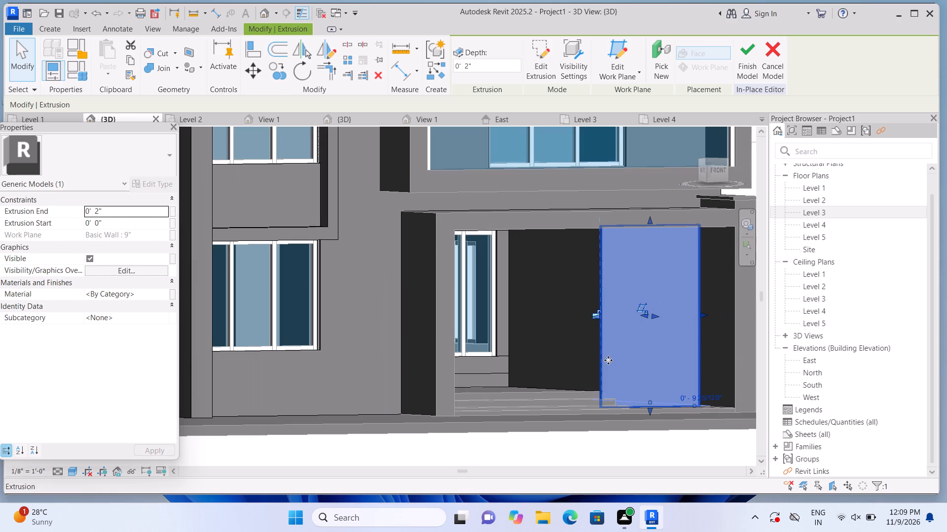
key(Escape)
Join the recess side-wall cladding panel with the 9" wall's front cladding panel at their shared corner.
scroll(617, 385, up, 4)
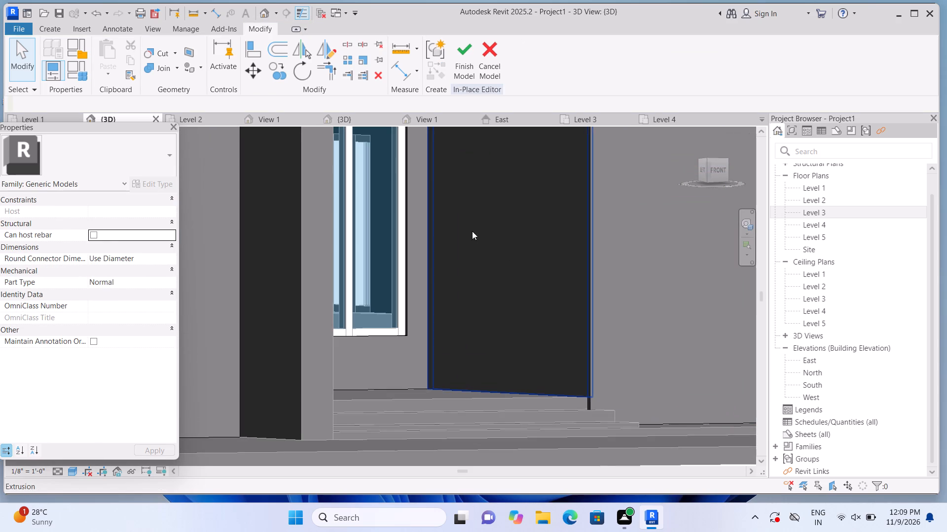
click(175, 67)
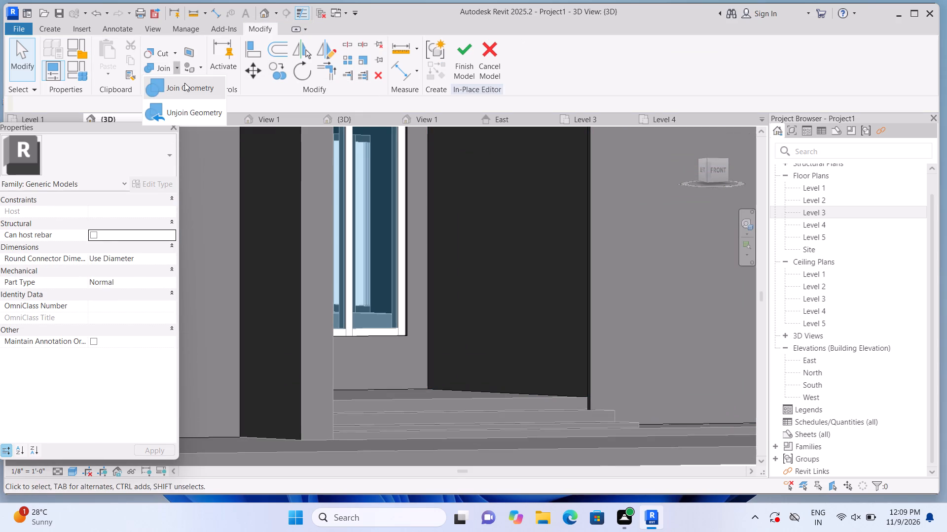
click(184, 83)
click(590, 306)
click(629, 291)
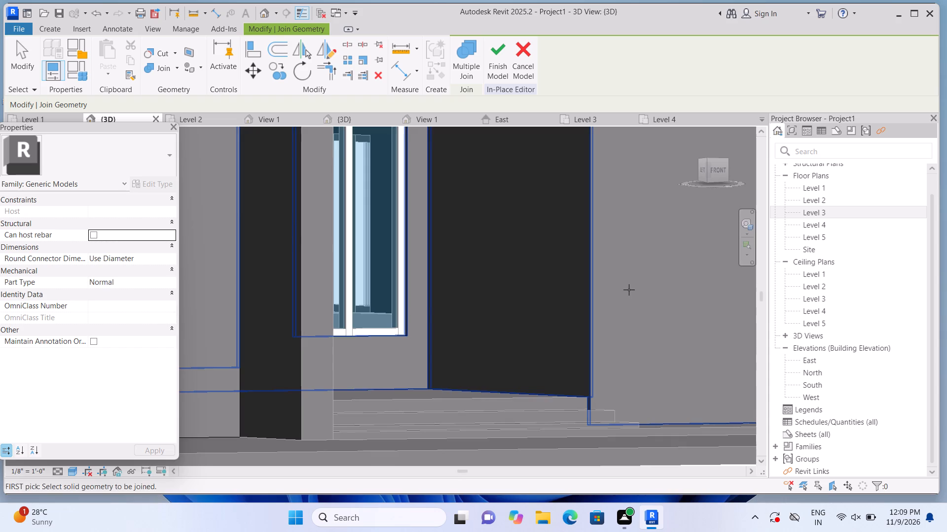
Examine the clad entrance recess and the adjoining side of the house from several angles in 3D.
scroll(629, 290, down, 9)
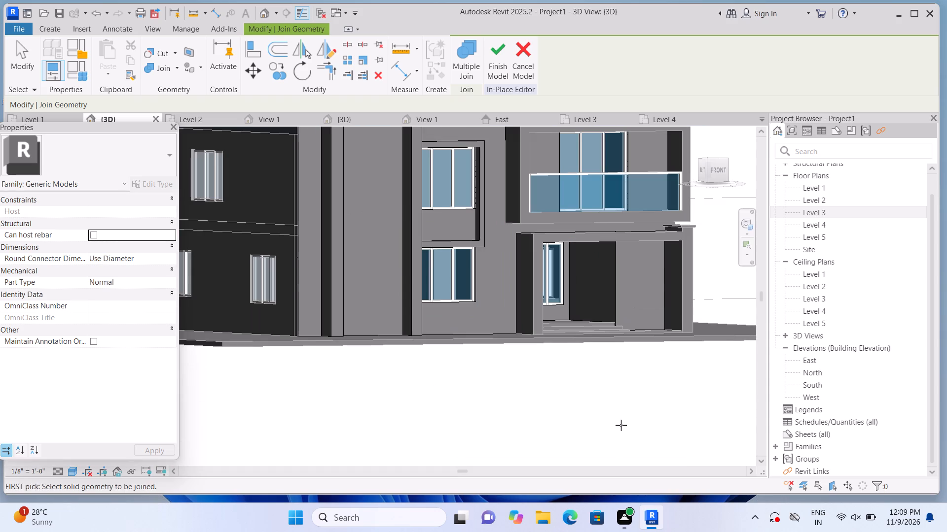
scroll(626, 402, up, 1)
middle_drag(626, 403, 577, 409)
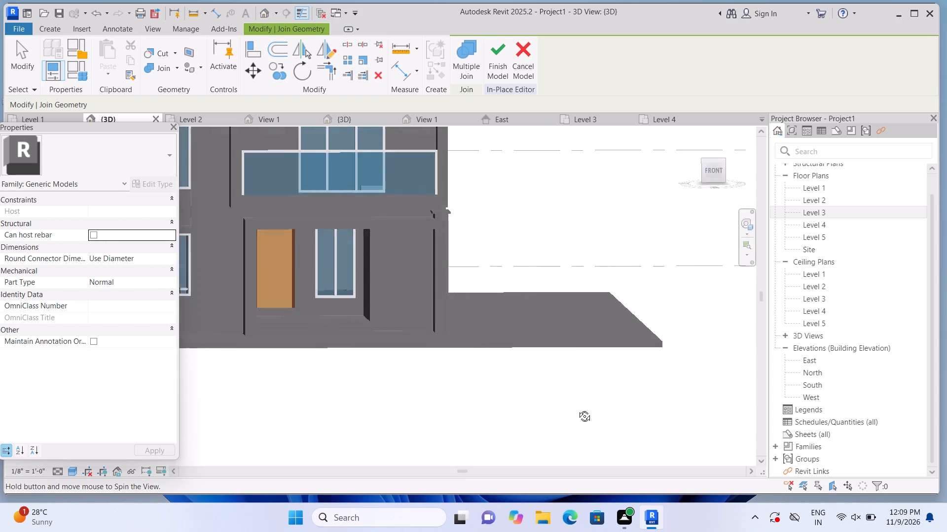
middle_drag(577, 409, 574, 409)
key(Escape)
scroll(422, 403, up, 1)
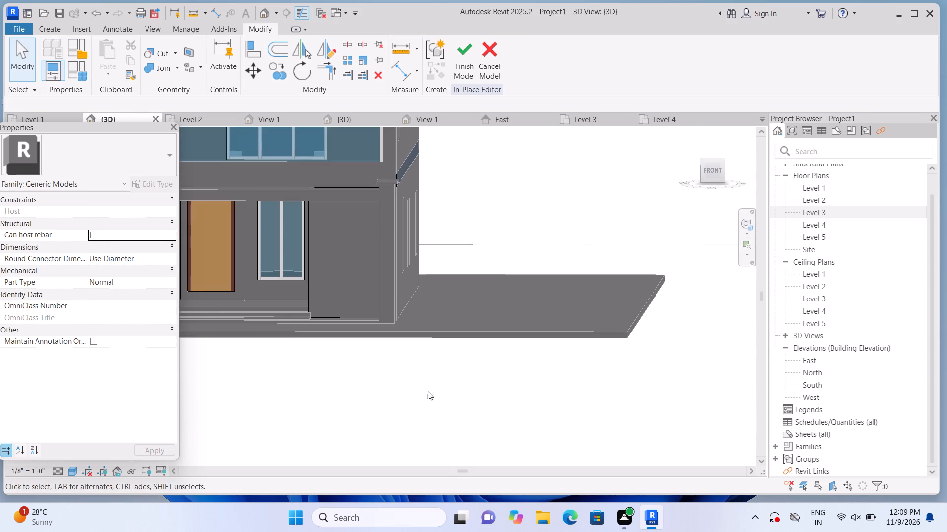
shift+middle_drag(527, 393, 494, 395)
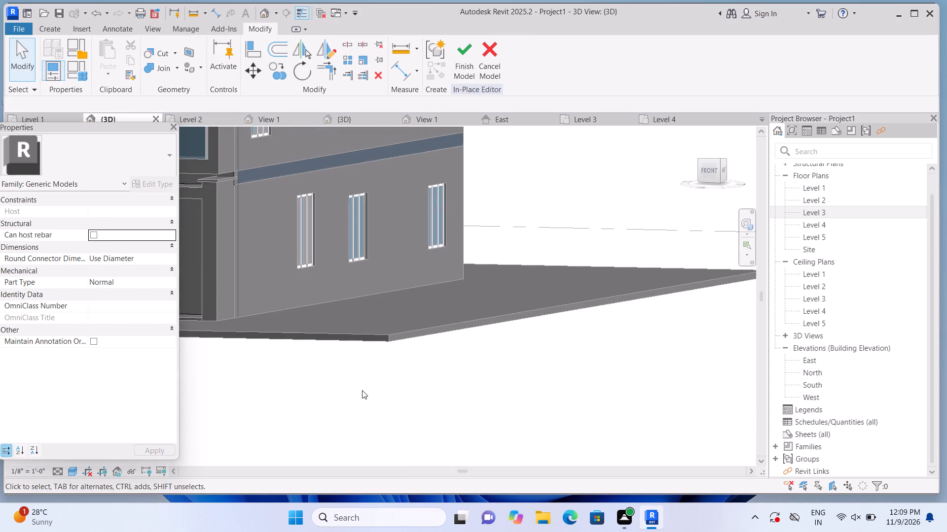
middle_drag(437, 375, 517, 376)
middle_drag(269, 372, 290, 372)
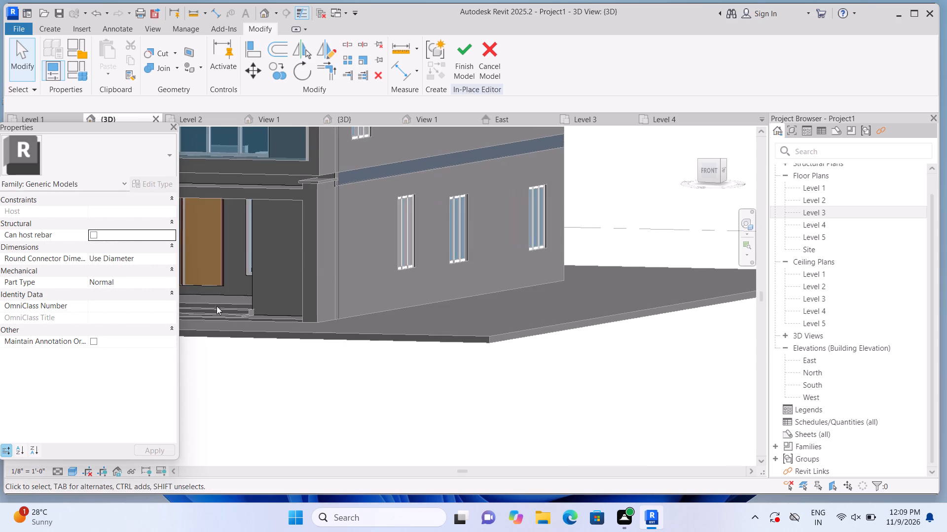
middle_drag(285, 327, 423, 363)
scroll(404, 334, up, 6)
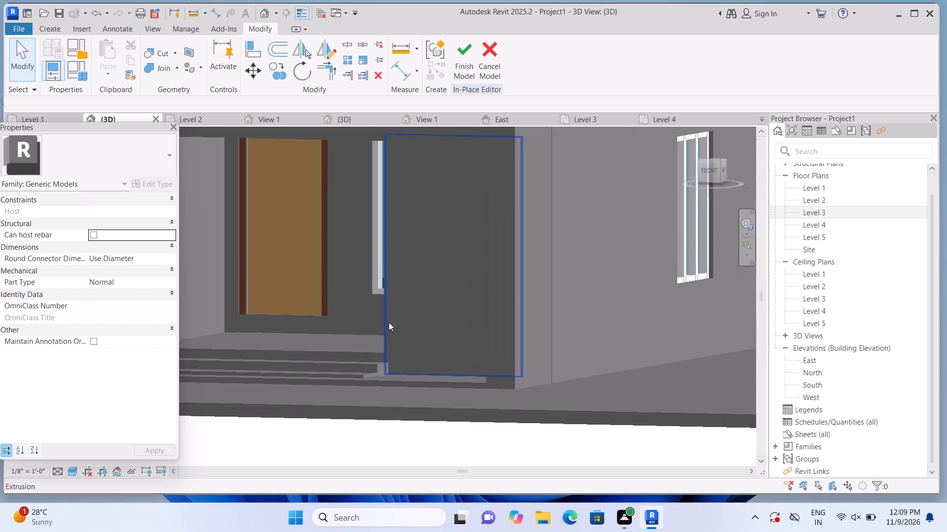
Examine the base of the clad entrance recess and the house's front corner in the 3D home view.
scroll(389, 322, up, 2)
scroll(386, 399, up, 2)
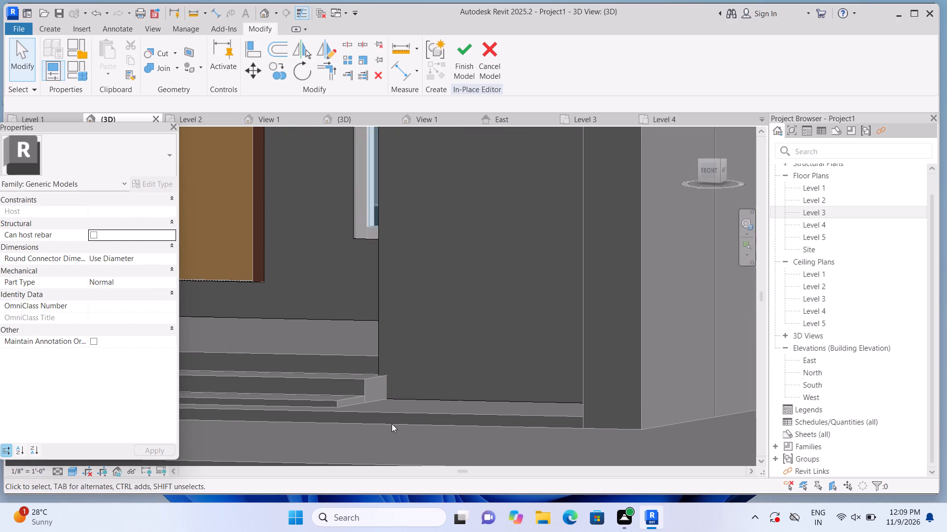
scroll(392, 424, down, 7)
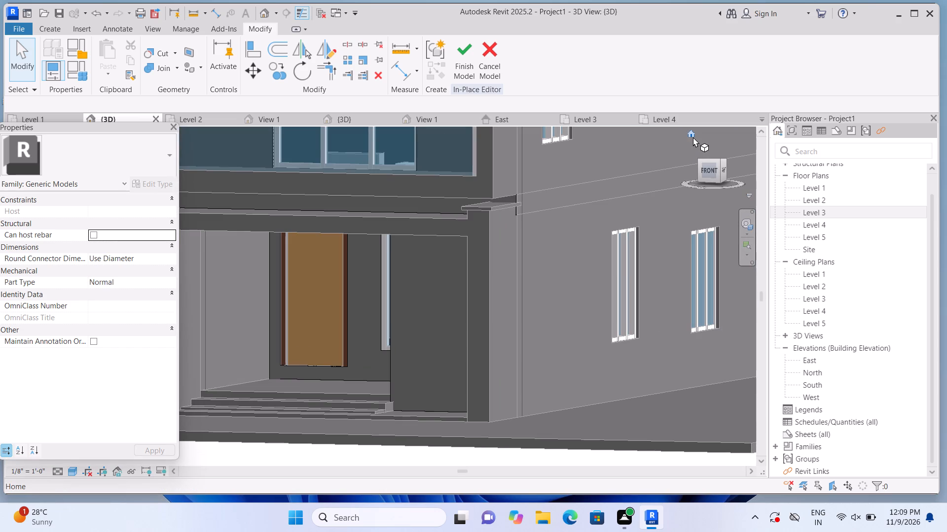
click(692, 133)
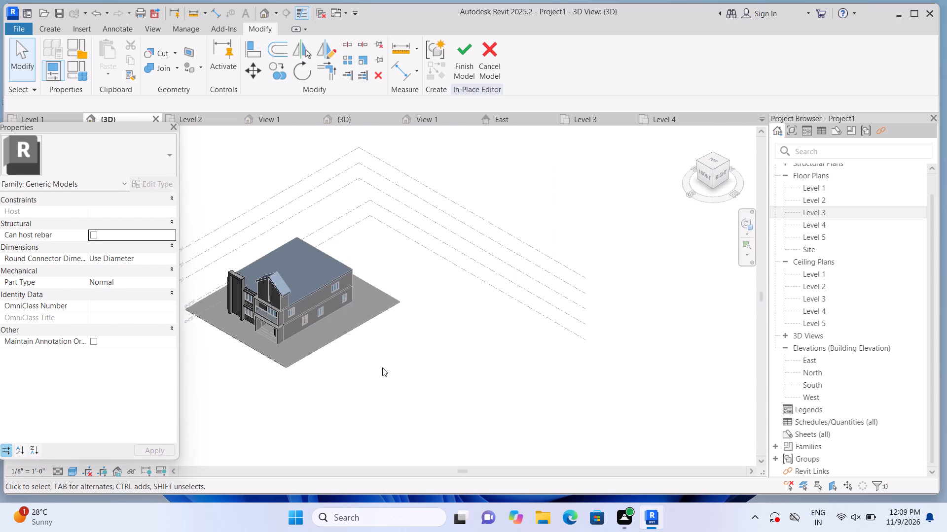
scroll(217, 281, up, 10)
scroll(281, 366, up, 1)
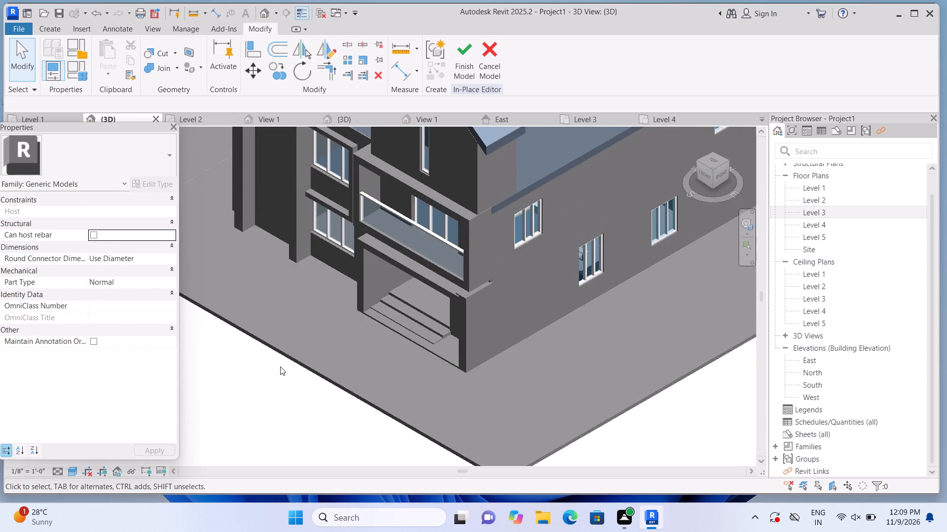
middle_drag(282, 368, 328, 423)
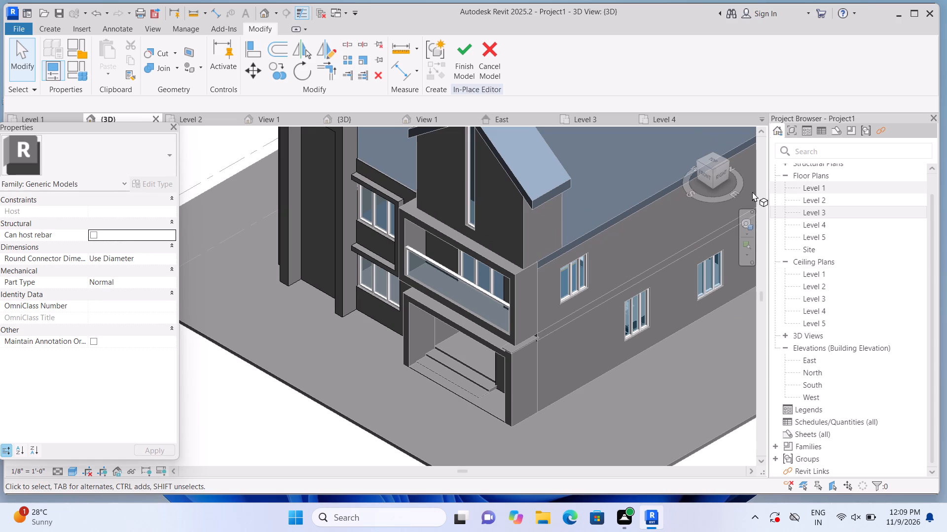
Examine the whole front facade straight on in 3D, including the tower, windows, balcony and entrance recess.
click(708, 171)
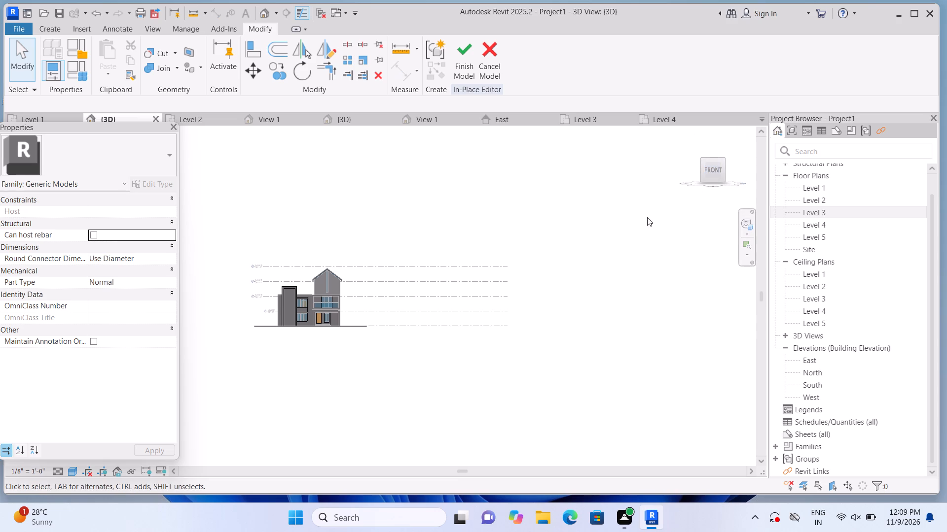
middle_drag(265, 391, 491, 385)
scroll(512, 312, up, 2)
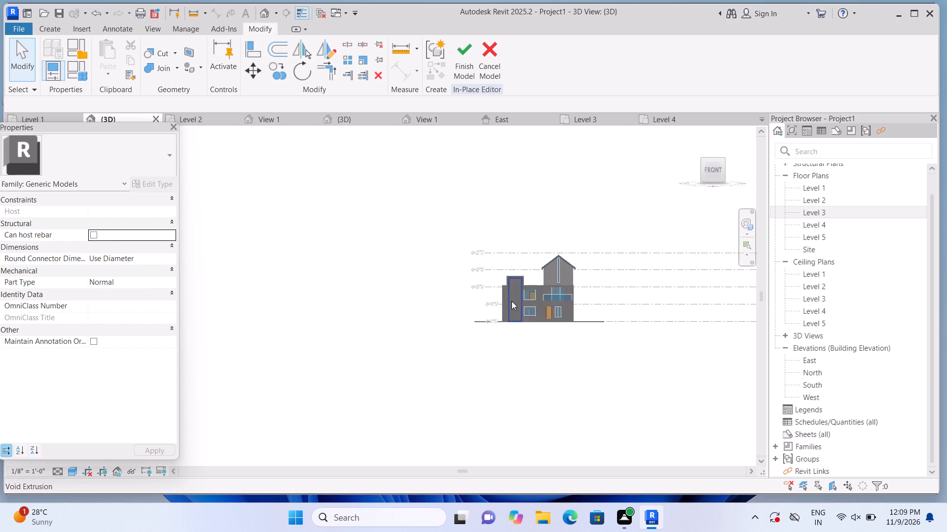
scroll(511, 301, up, 7)
middle_drag(498, 244, 394, 253)
scroll(390, 317, up, 1)
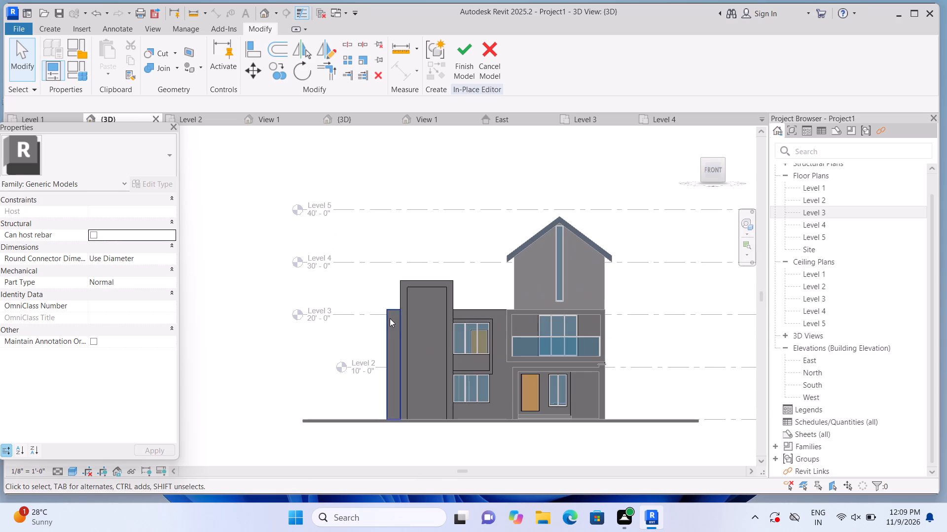
scroll(390, 318, up, 1)
scroll(276, 331, up, 1)
middle_drag(287, 337, 210, 290)
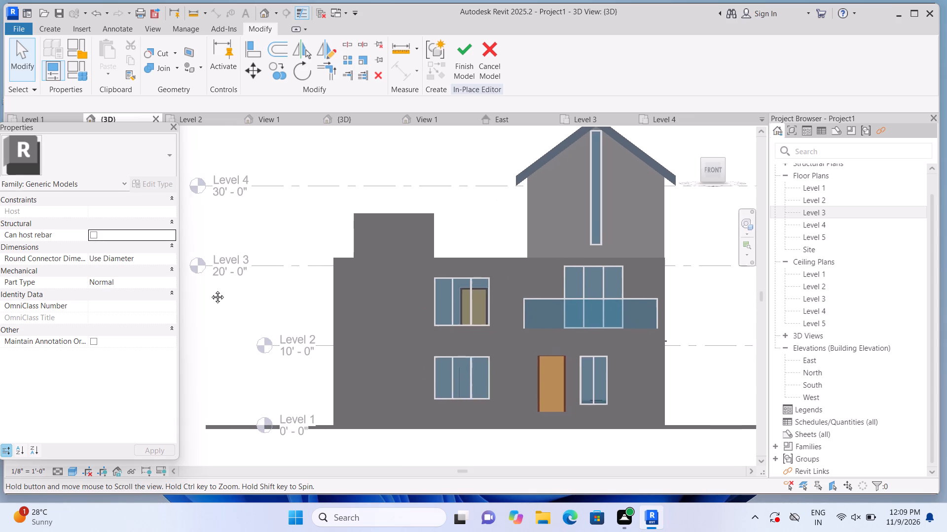
middle_drag(210, 290, 201, 285)
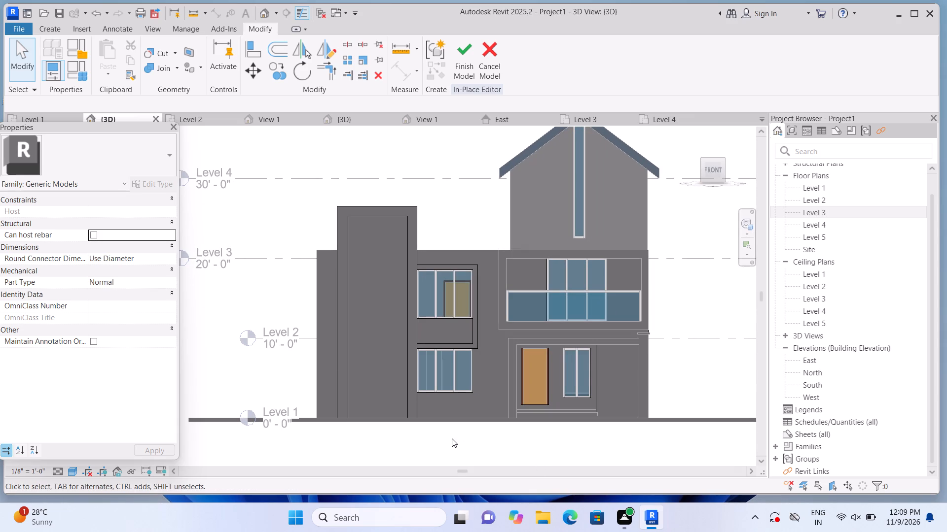
middle_drag(422, 422, 412, 421)
scroll(652, 434, up, 1)
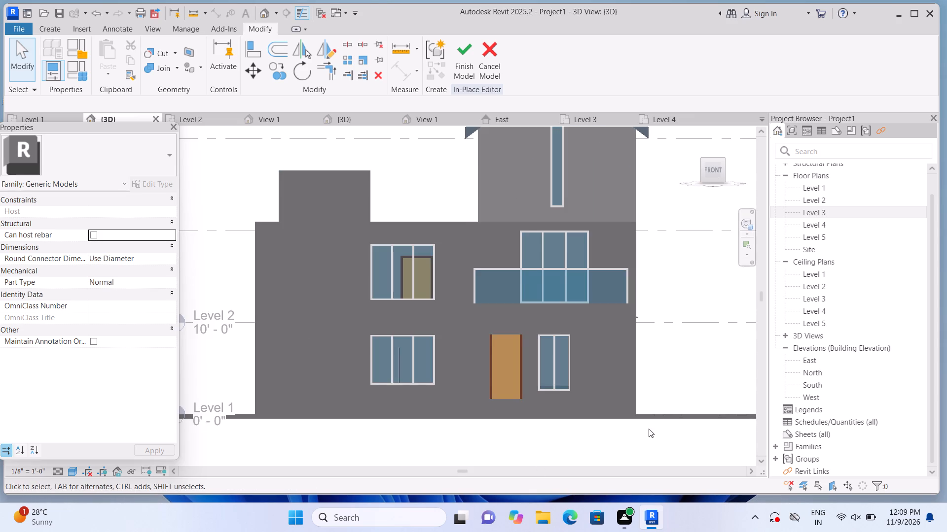
scroll(656, 414, down, 1)
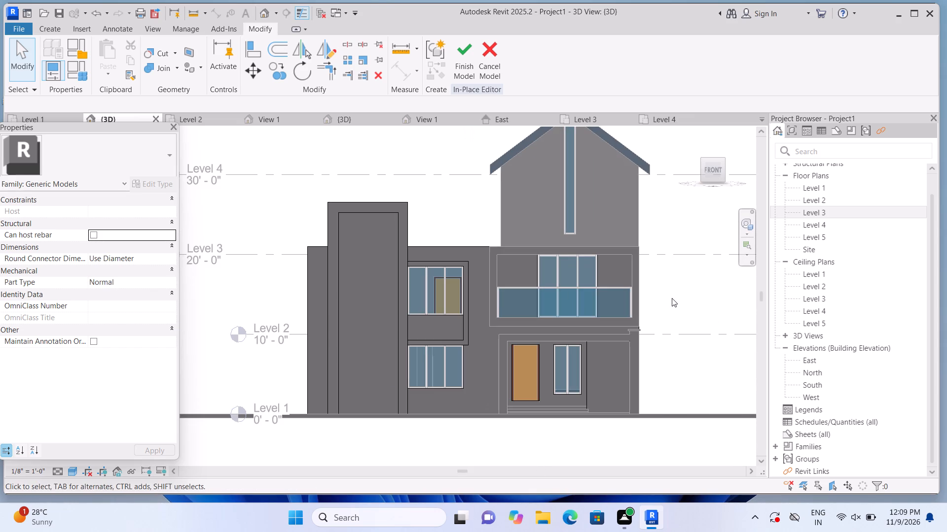
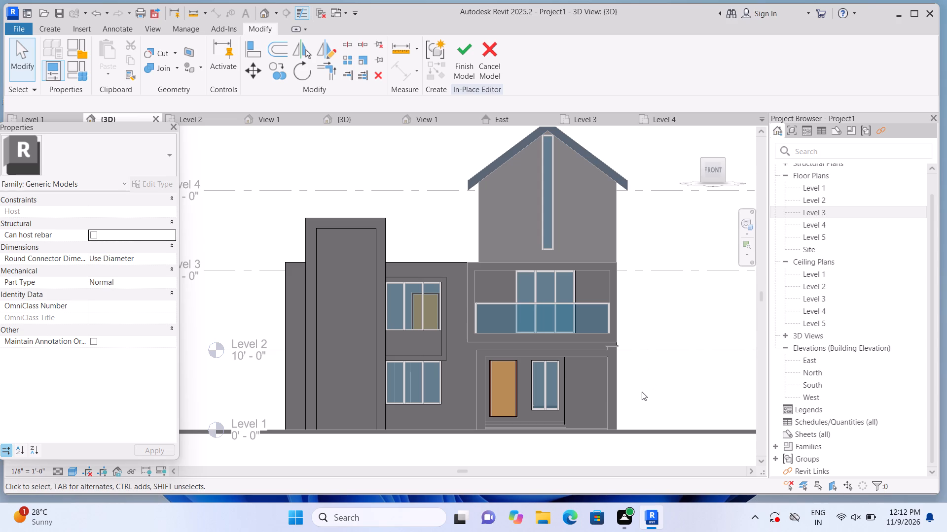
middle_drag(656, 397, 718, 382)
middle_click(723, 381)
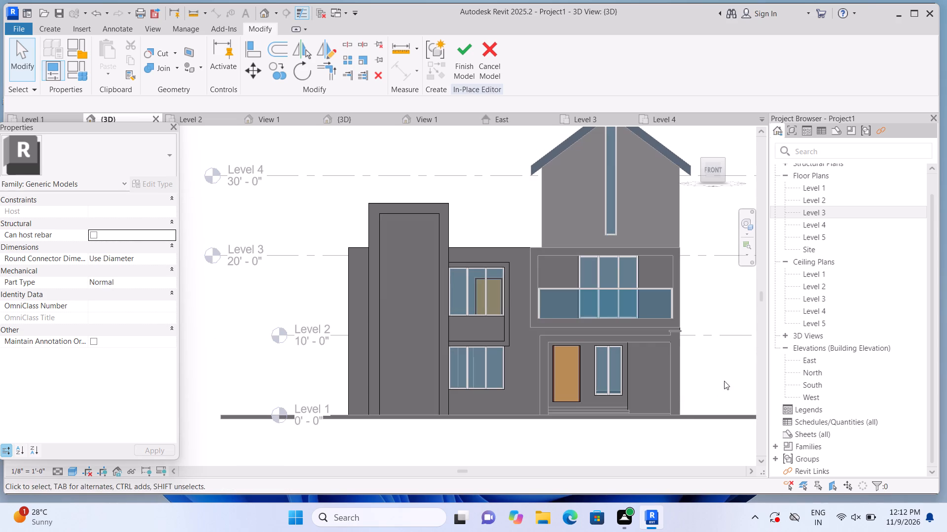
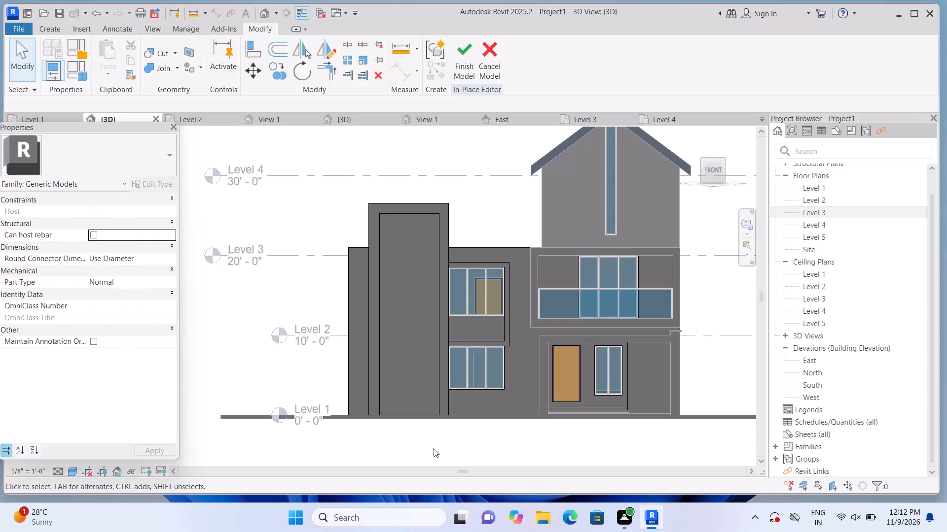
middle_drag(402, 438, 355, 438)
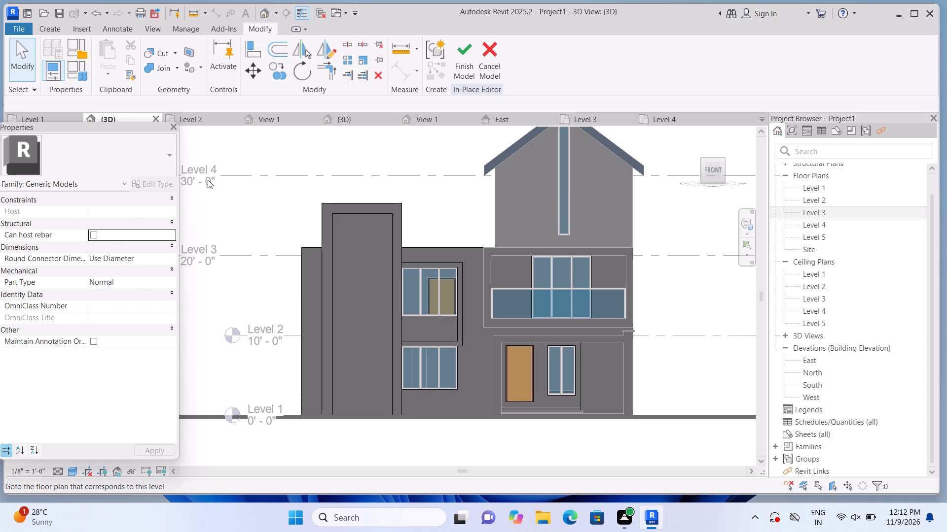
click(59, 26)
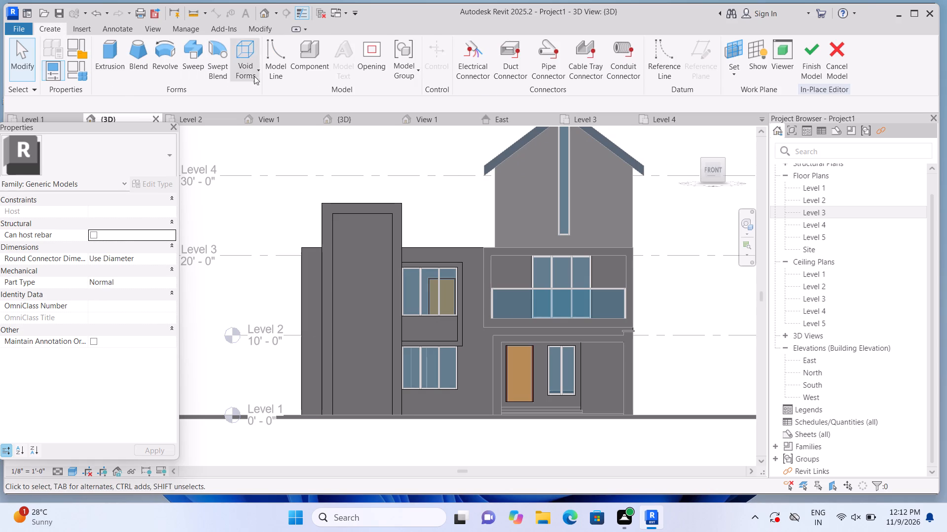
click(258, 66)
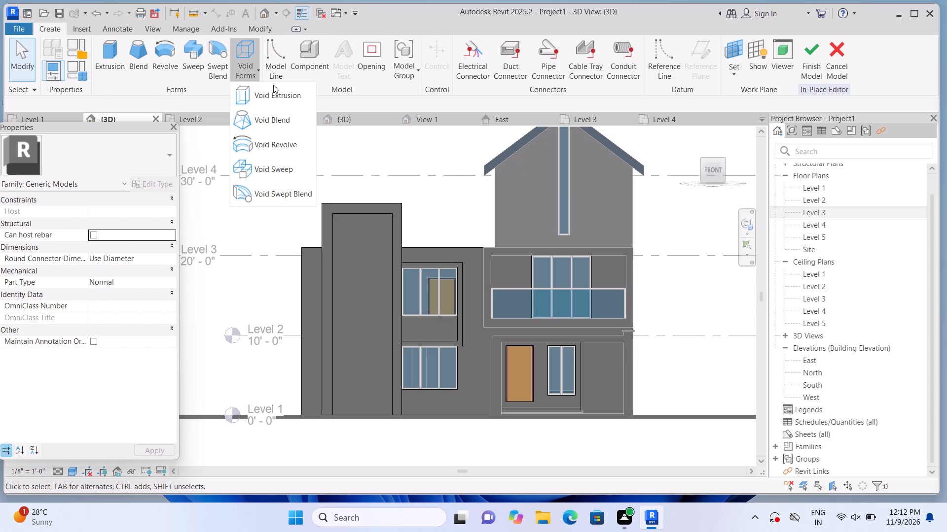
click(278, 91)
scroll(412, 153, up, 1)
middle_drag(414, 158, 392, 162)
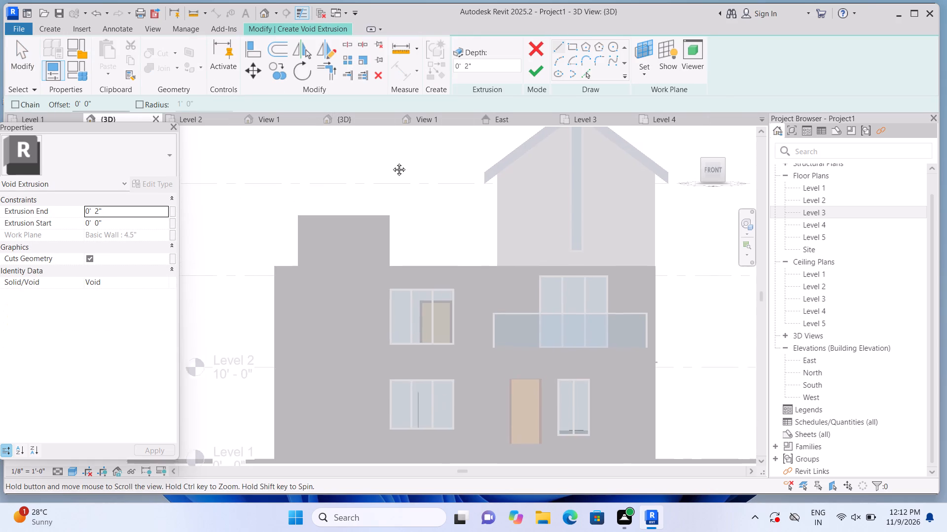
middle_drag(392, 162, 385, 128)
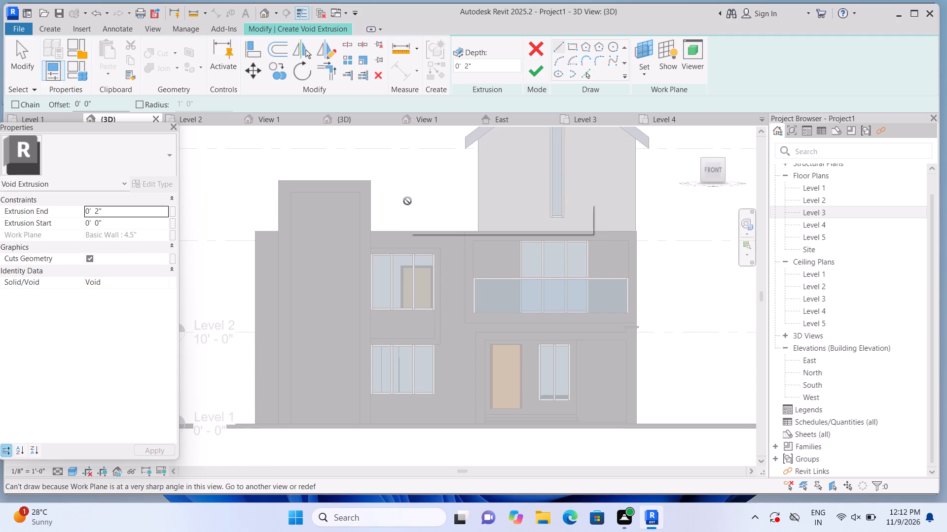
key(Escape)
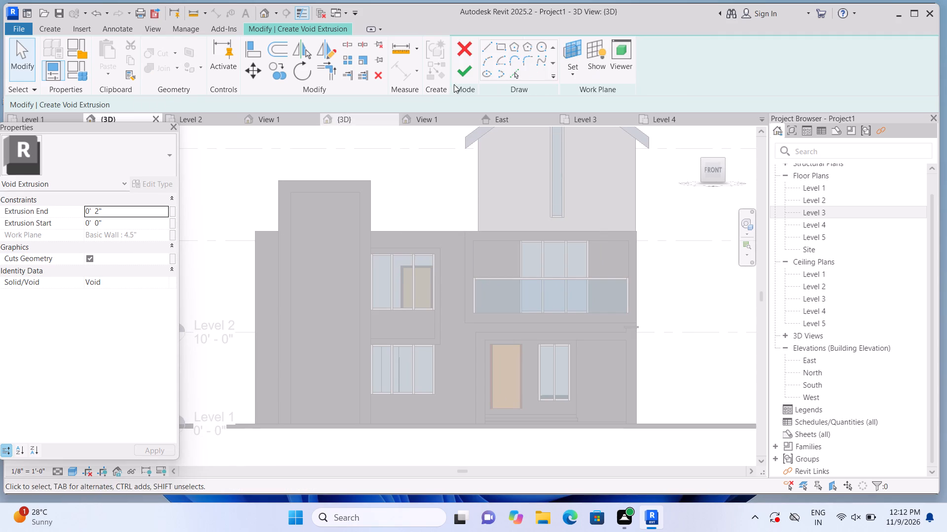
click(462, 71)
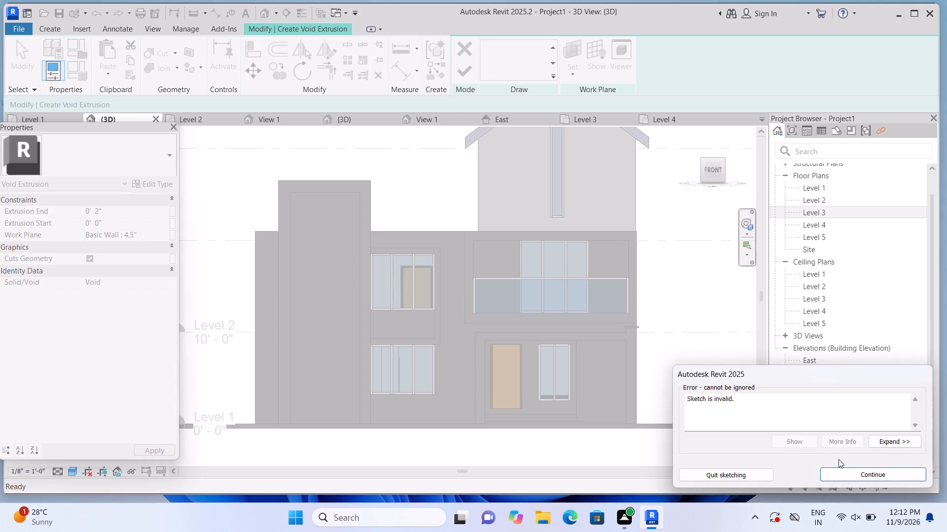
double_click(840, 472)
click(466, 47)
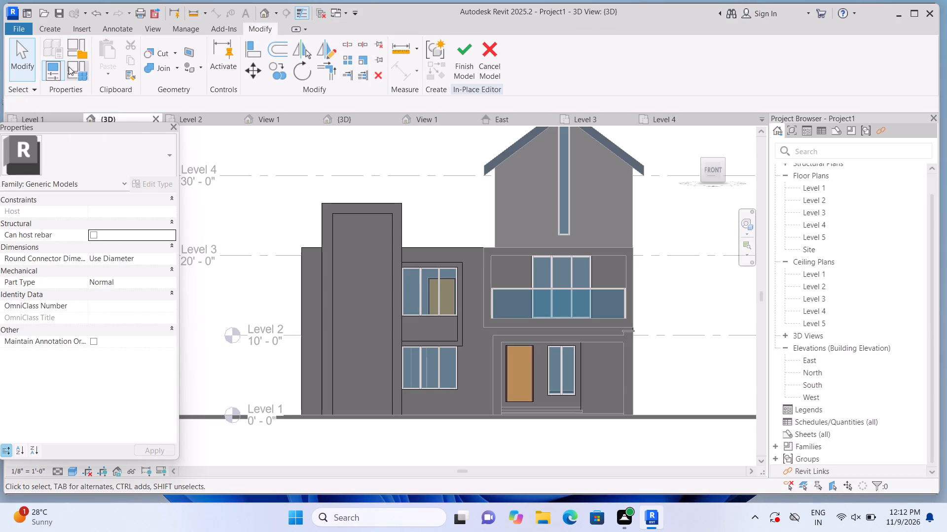
Start a void extrusion within the in-place generic model.
click(55, 29)
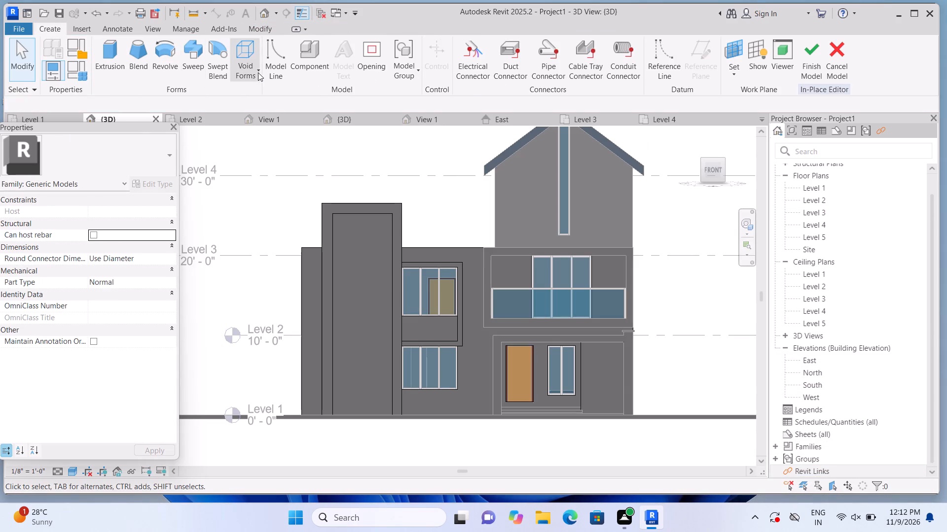
double_click(259, 68)
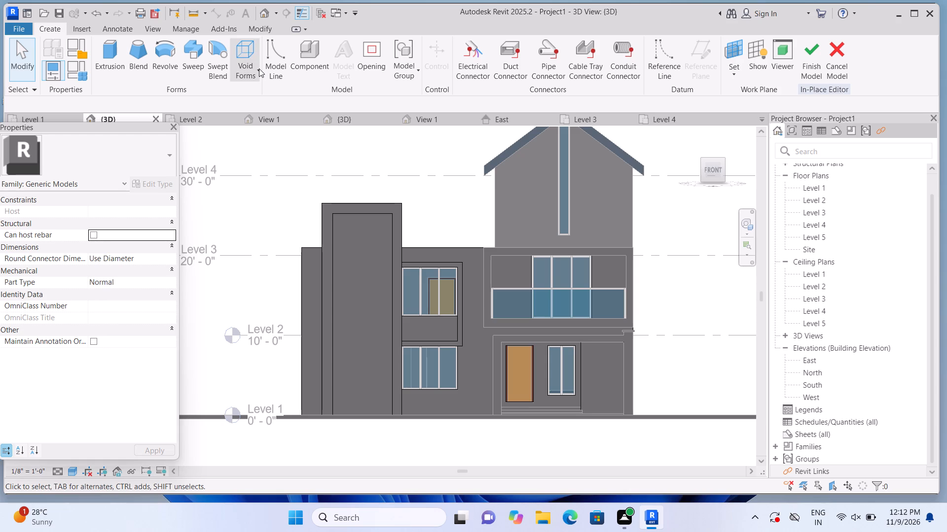
click(256, 68)
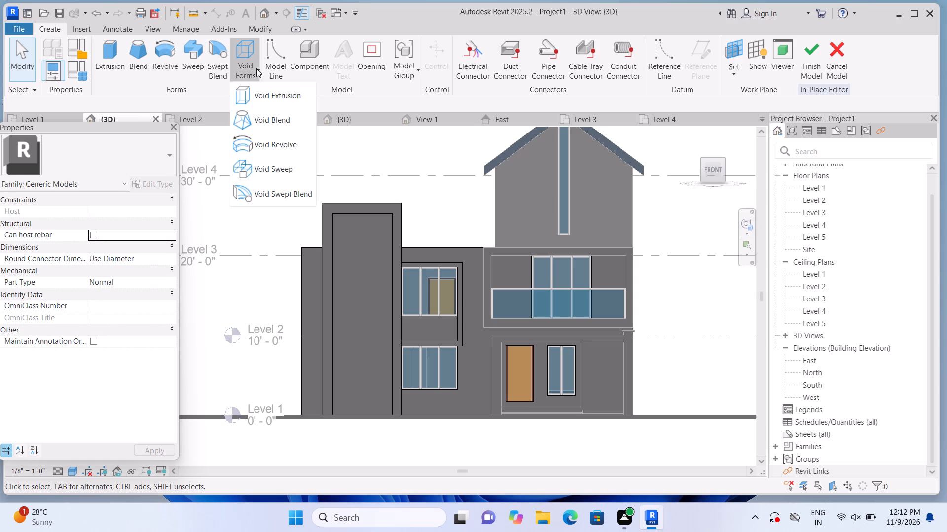
click(262, 91)
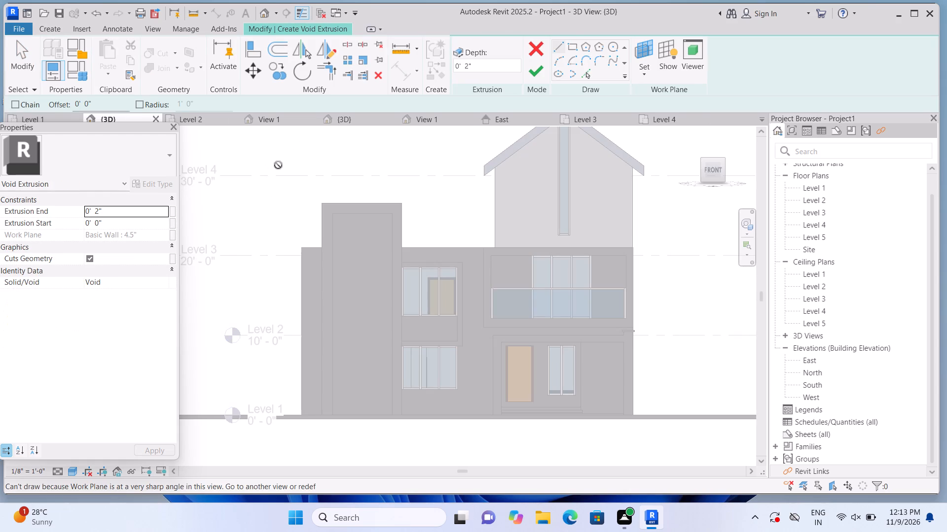
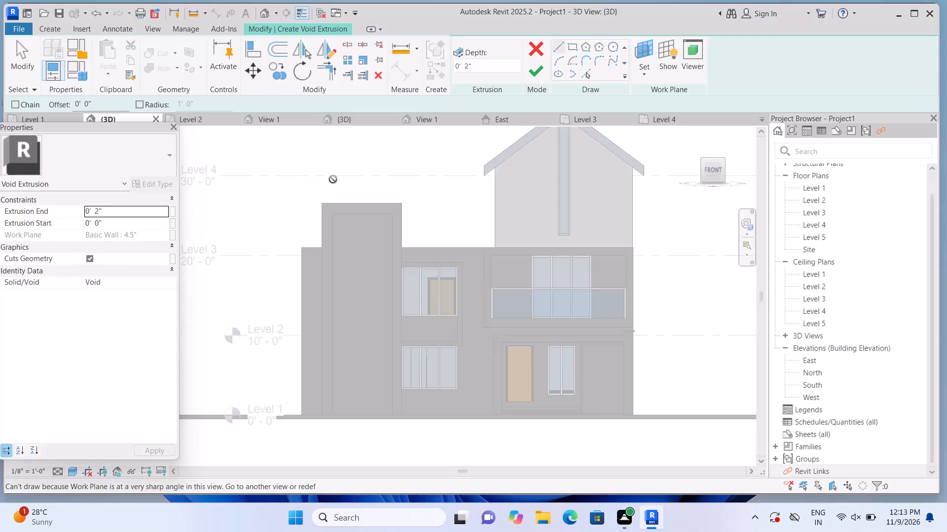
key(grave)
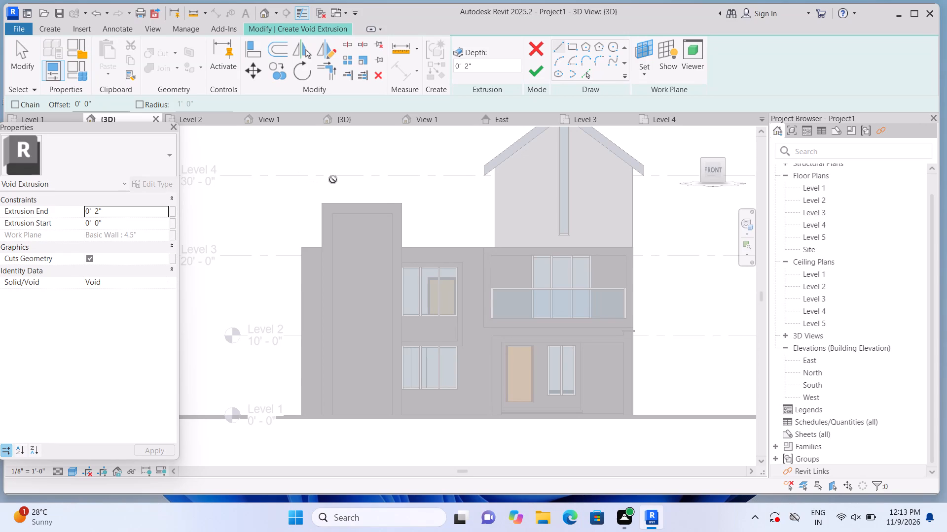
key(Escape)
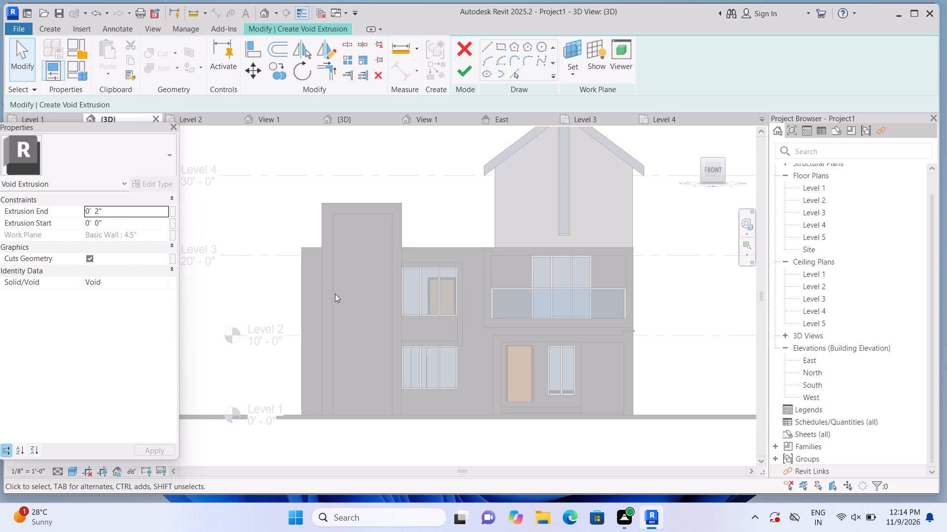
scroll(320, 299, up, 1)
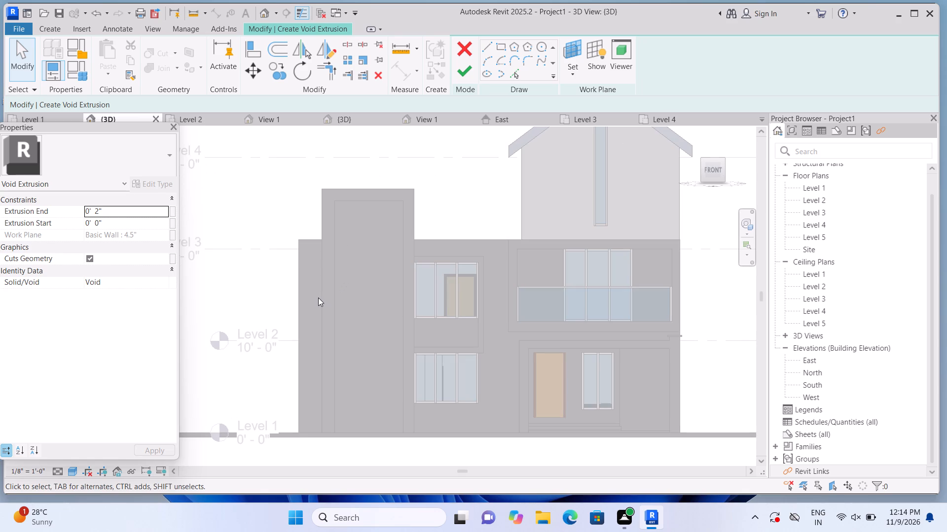
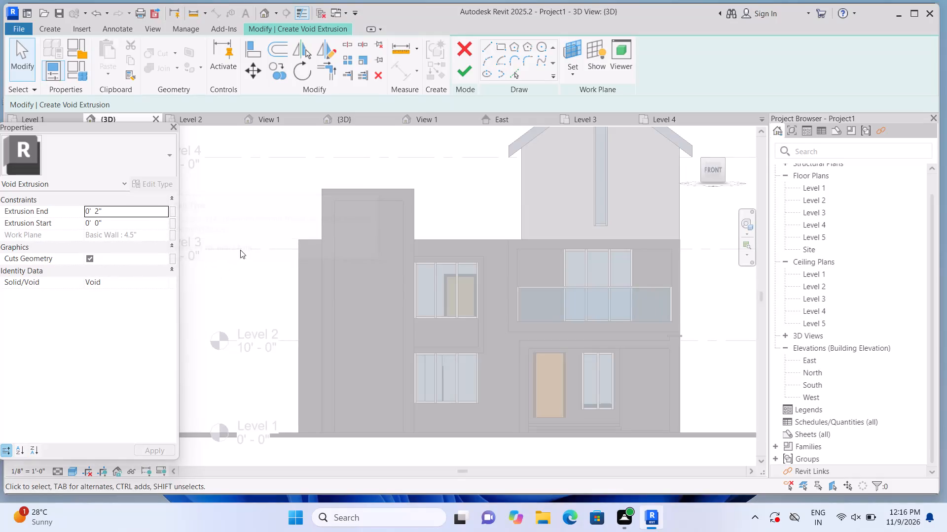
Set the void extrusion's work plane by picking the front face of the panel between the two stacked three-pane windows.
scroll(229, 232, down, 1)
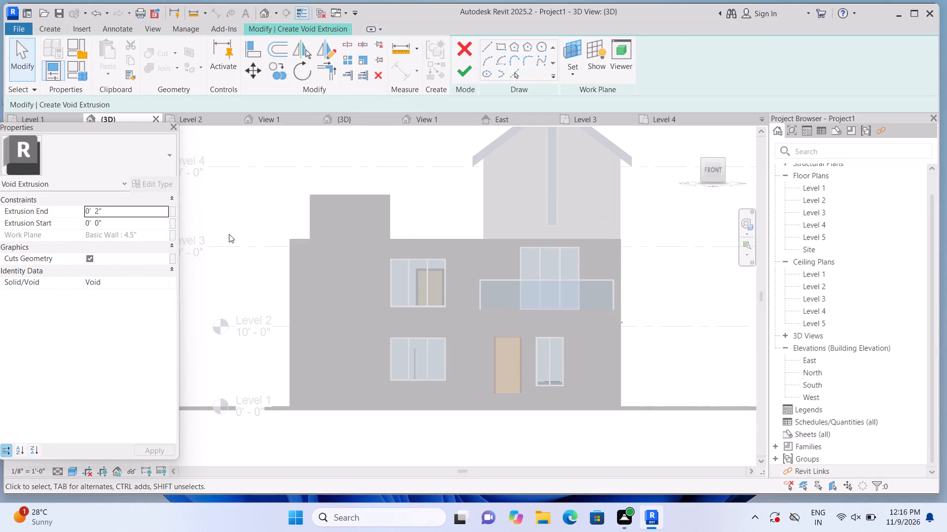
scroll(233, 238, up, 3)
middle_drag(242, 221, 229, 219)
scroll(213, 207, down, 1)
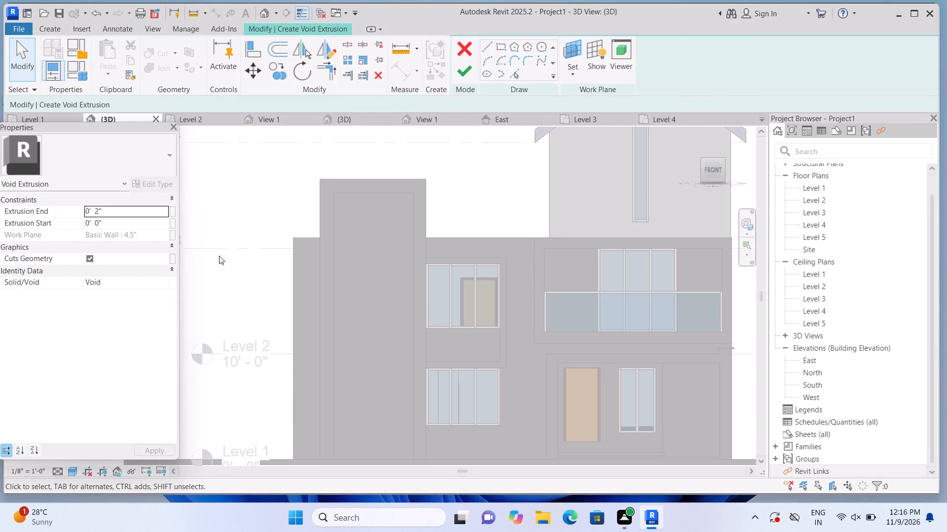
scroll(202, 237, down, 1)
scroll(231, 258, up, 1)
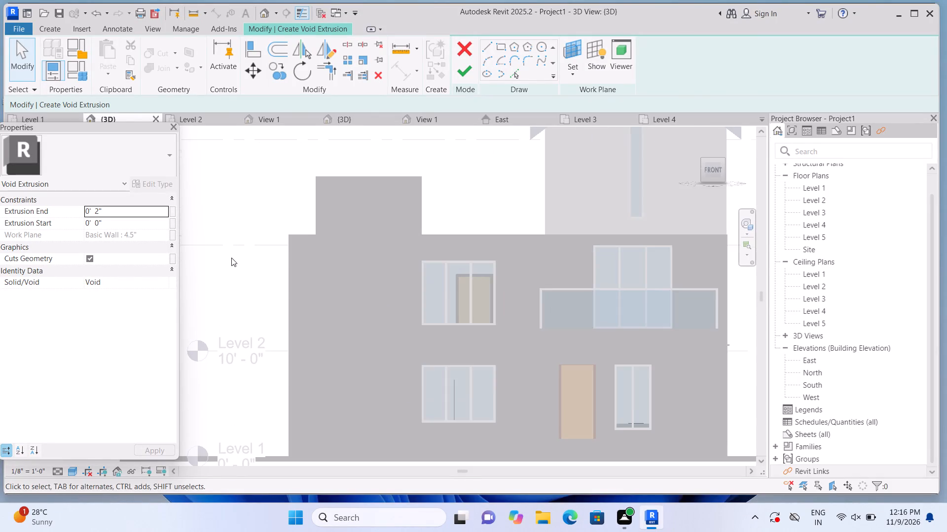
click(576, 76)
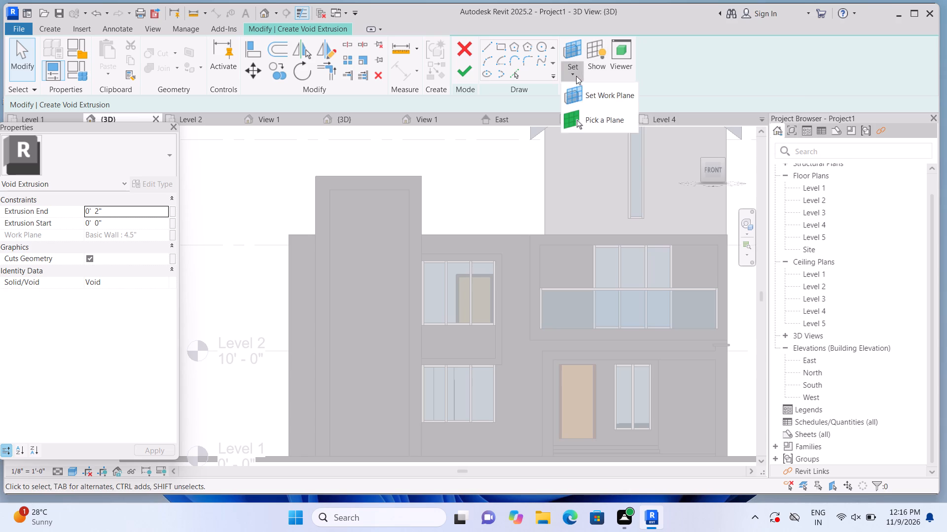
double_click(583, 111)
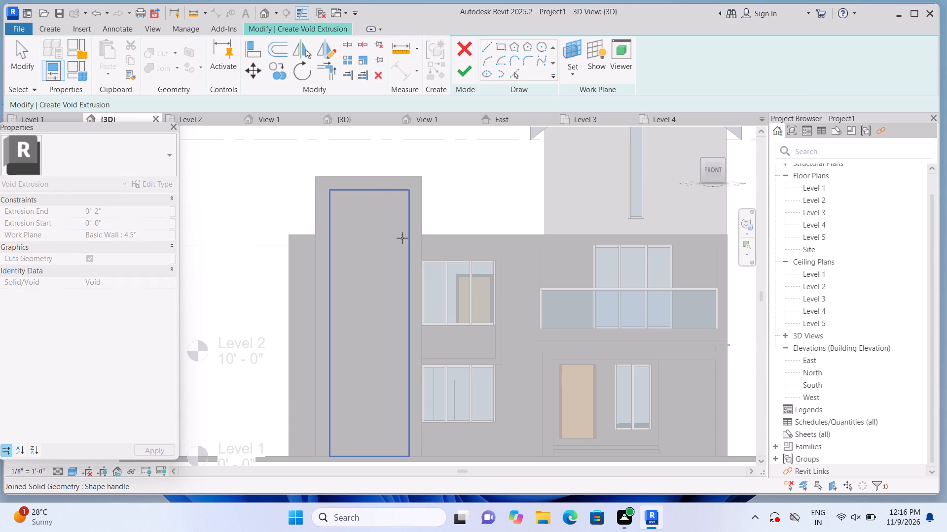
scroll(448, 189, down, 2)
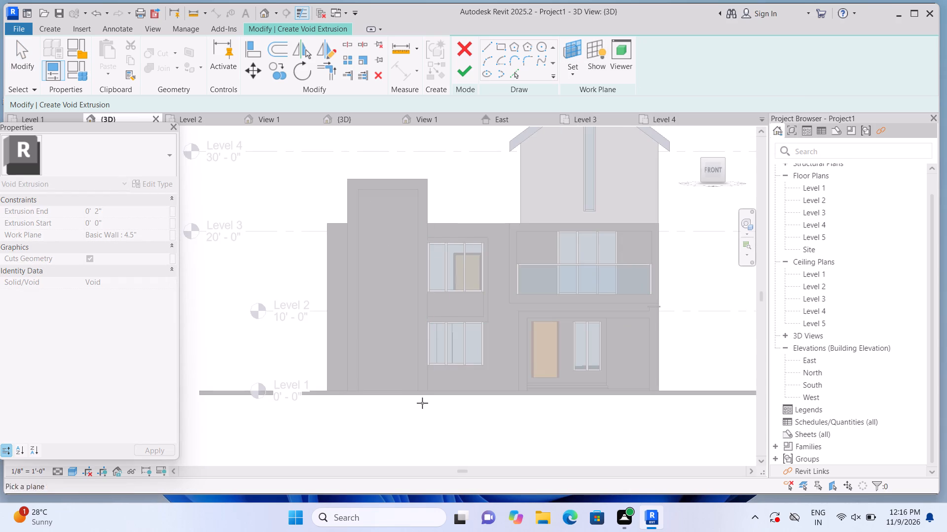
scroll(422, 395, up, 2)
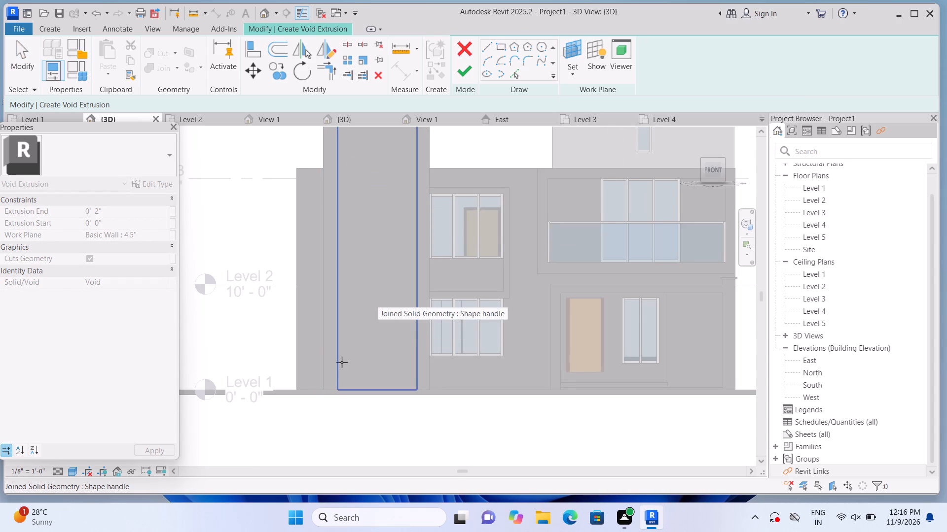
middle_click(341, 364)
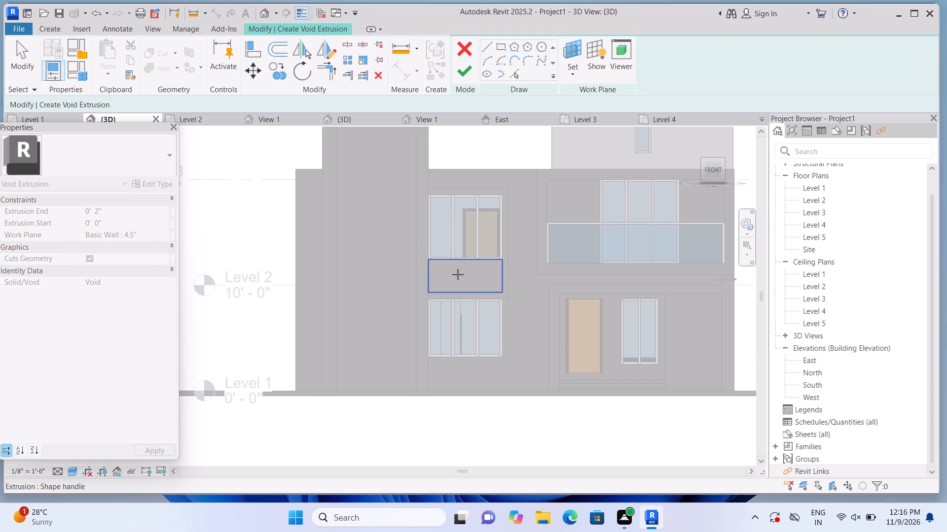
scroll(458, 274, up, 4)
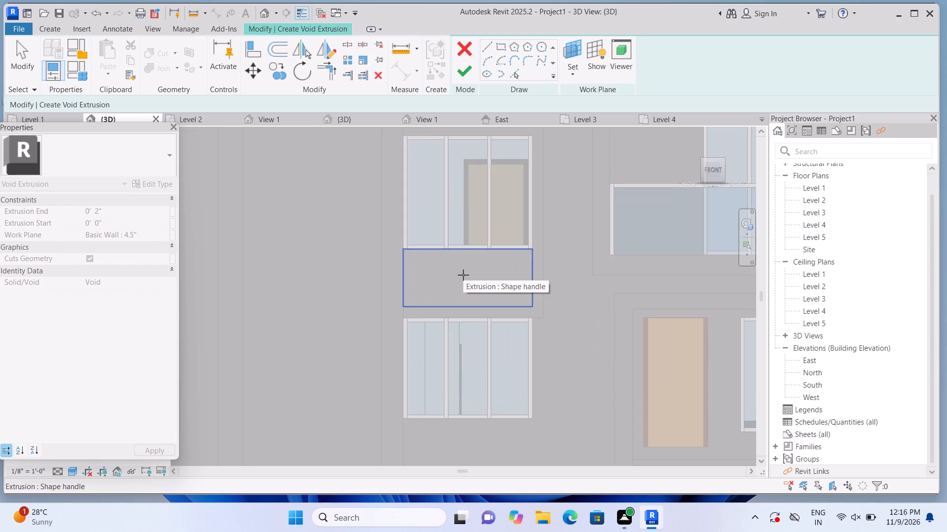
click(463, 275)
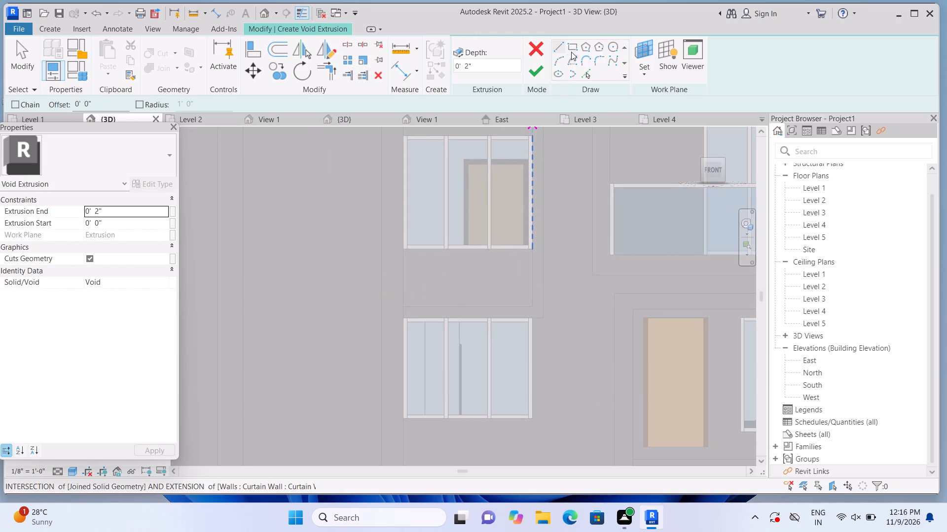
Sketch a thin horizontal rectangle about 7'-0" long and 27/32" high across the panel, just below the upper window.
click(568, 43)
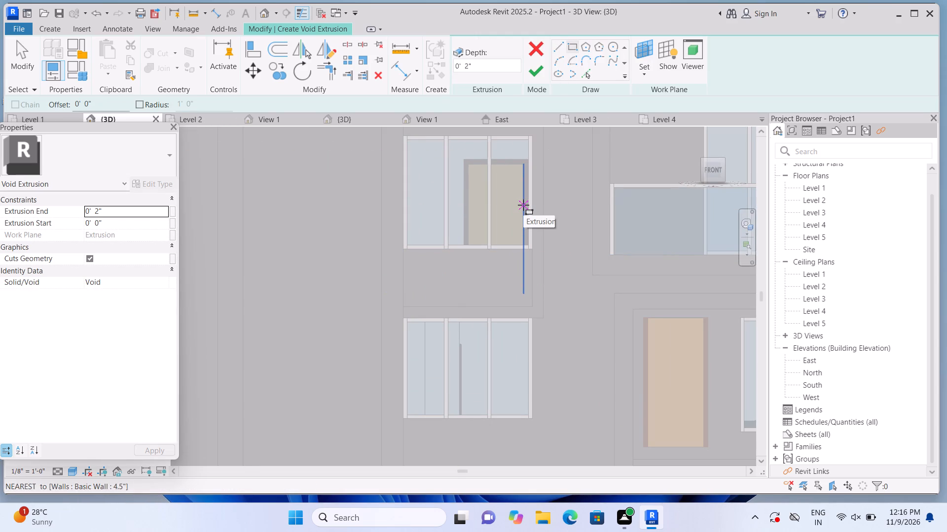
middle_drag(452, 274, 423, 288)
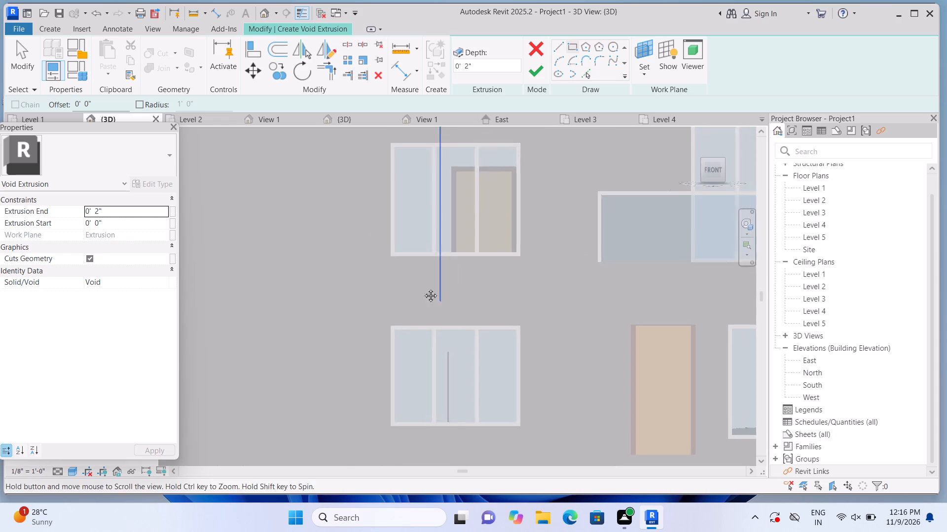
middle_drag(423, 288, 352, 324)
scroll(341, 334, up, 5)
scroll(321, 315, down, 1)
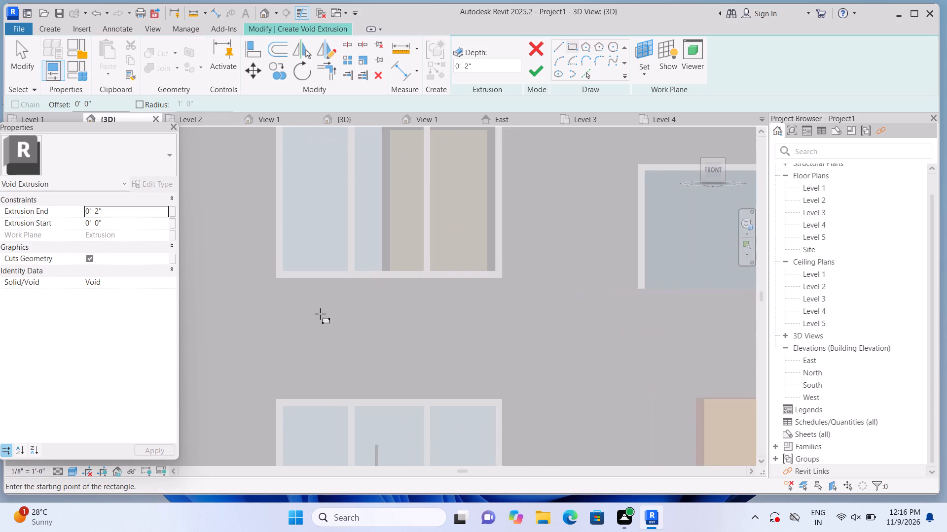
scroll(320, 314, up, 3)
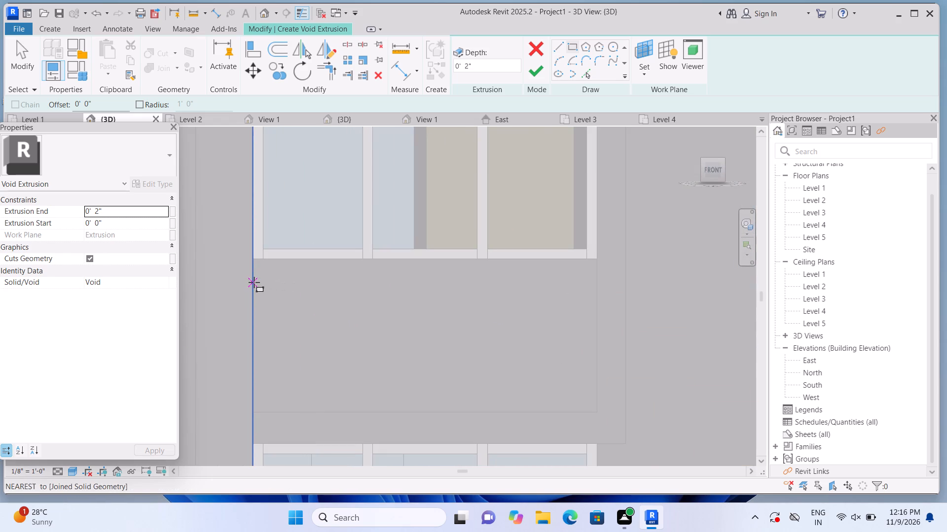
click(254, 277)
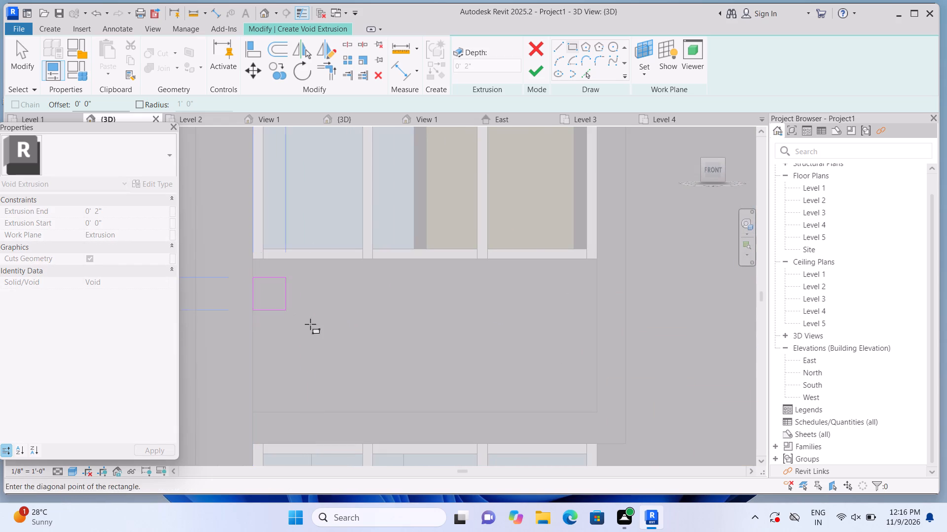
click(597, 281)
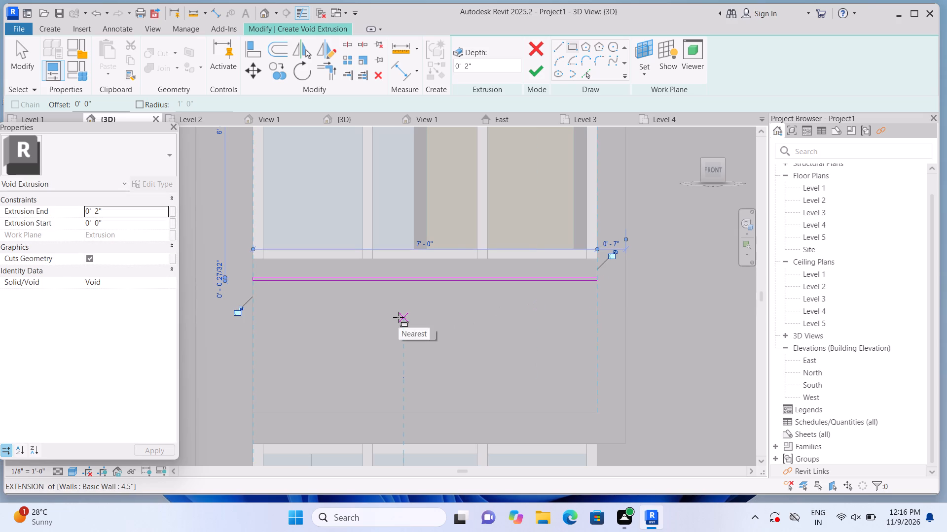
key(Escape)
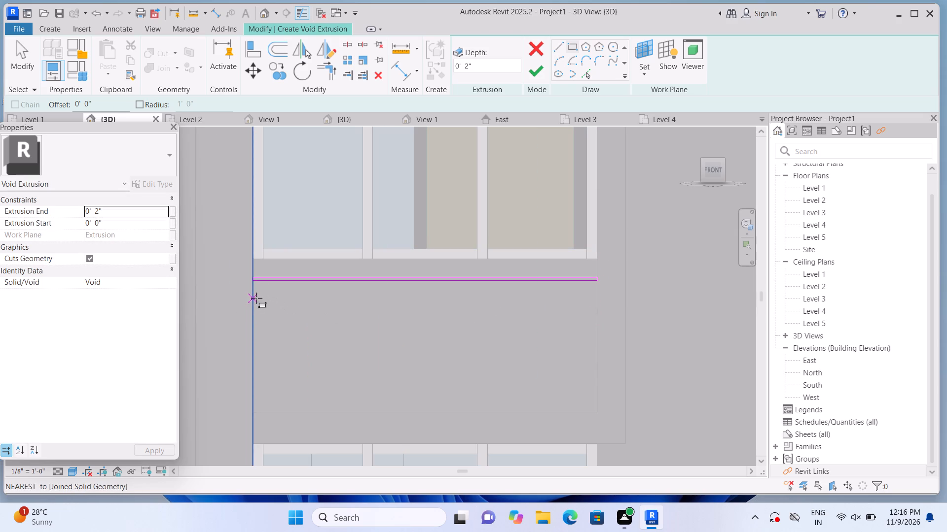
Sketch two more thin rectangles about 7'-0" long across the panel, evenly spaced below the first strip.
click(256, 298)
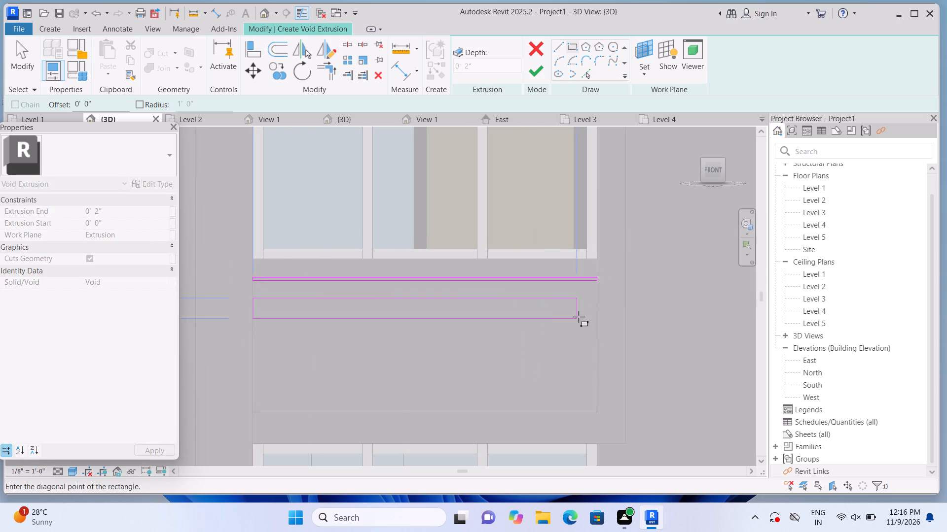
click(598, 302)
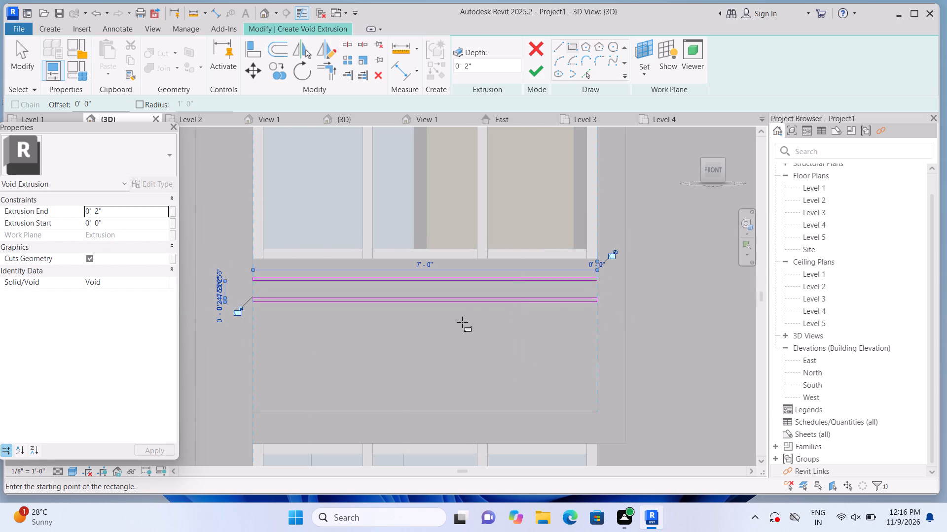
key(Escape)
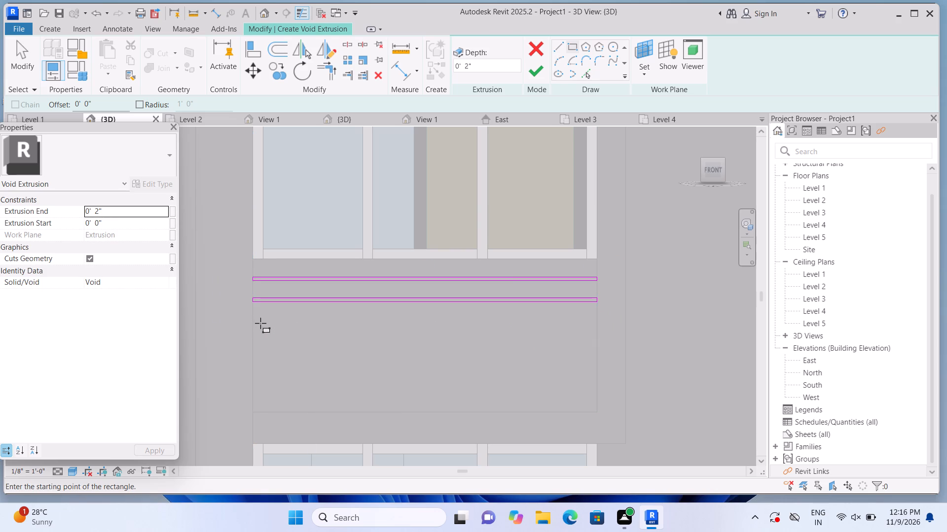
click(258, 320)
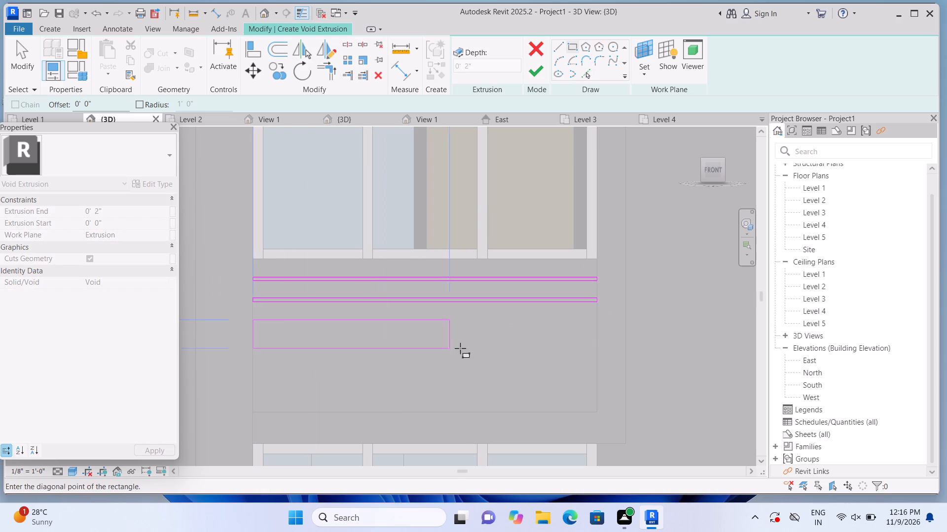
click(594, 324)
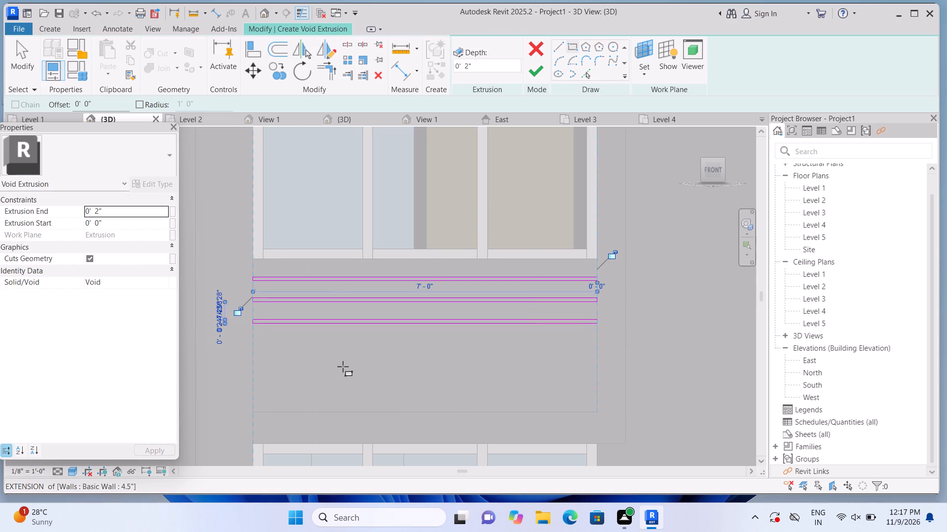
key(Escape)
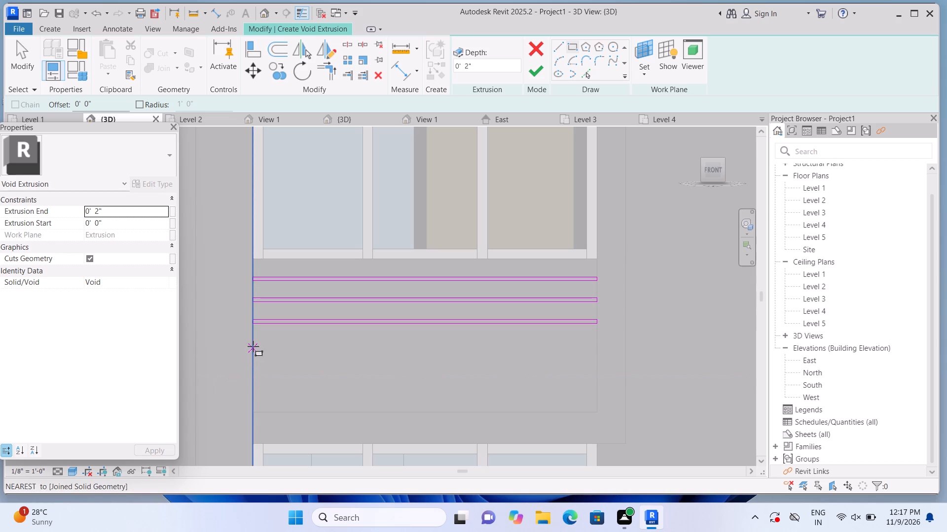
Sketch a fourth thin rectangle across the panel's full width, below the third strip at similar spacing.
click(256, 340)
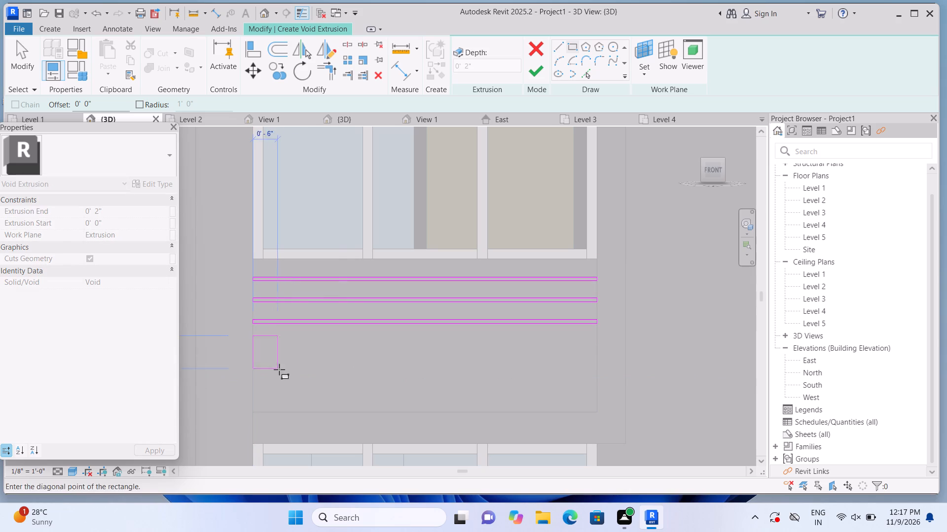
key(Escape)
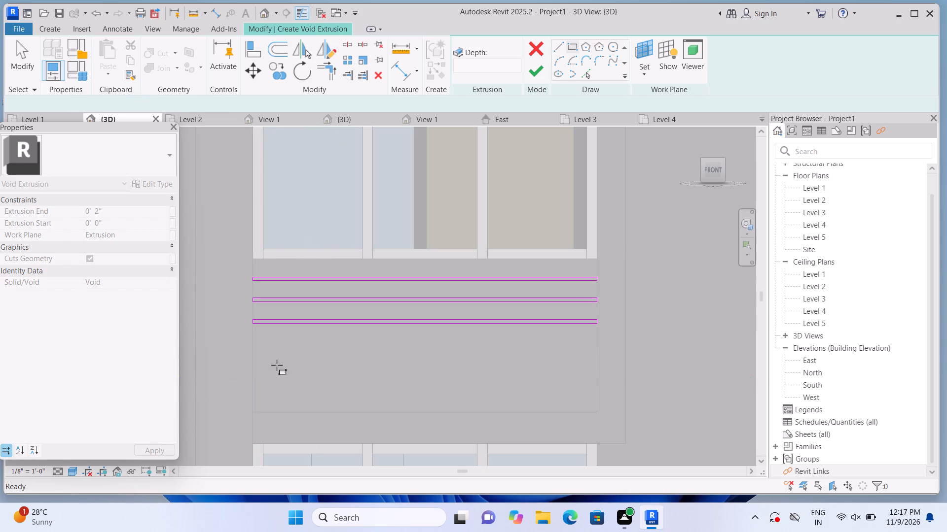
click(254, 344)
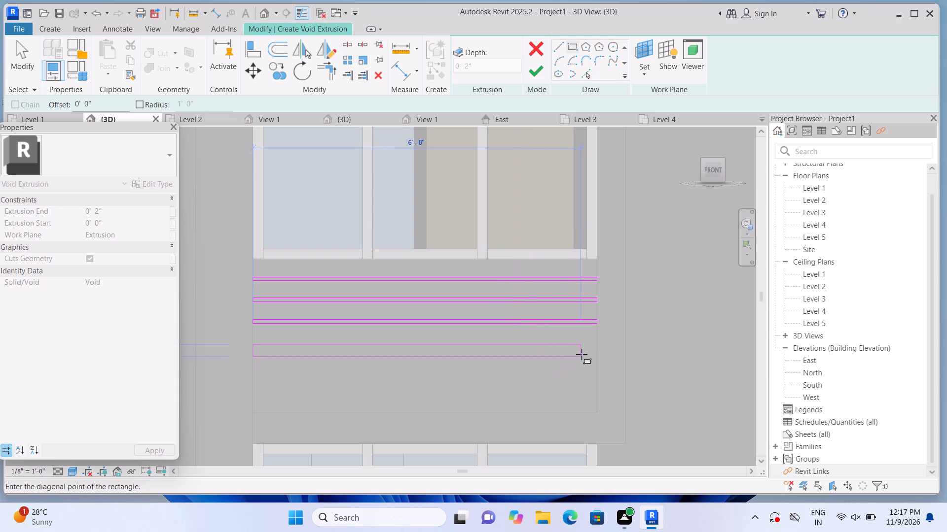
scroll(598, 350, up, 4)
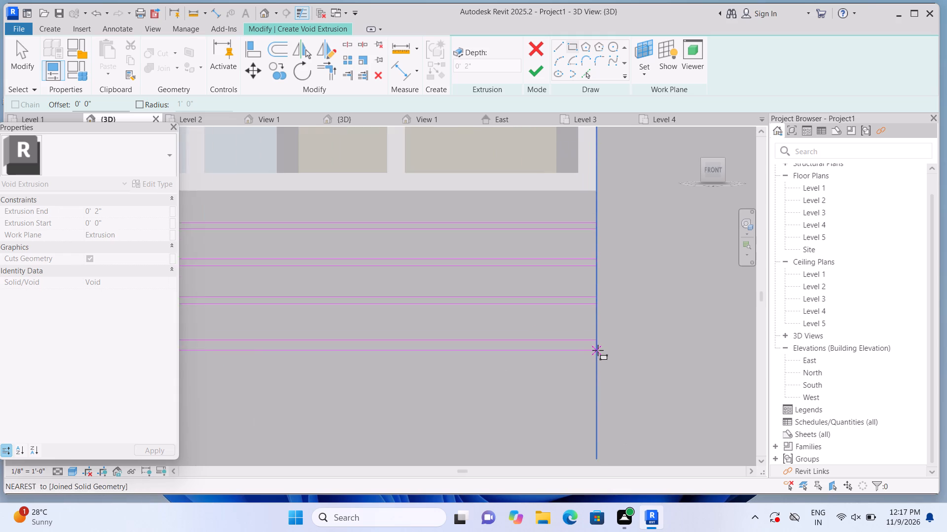
scroll(598, 350, up, 2)
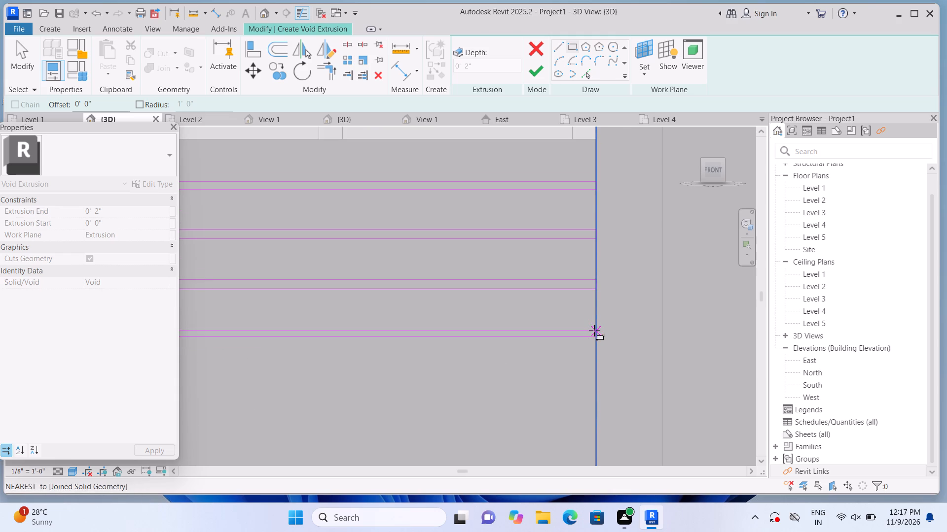
click(594, 331)
scroll(606, 329, down, 6)
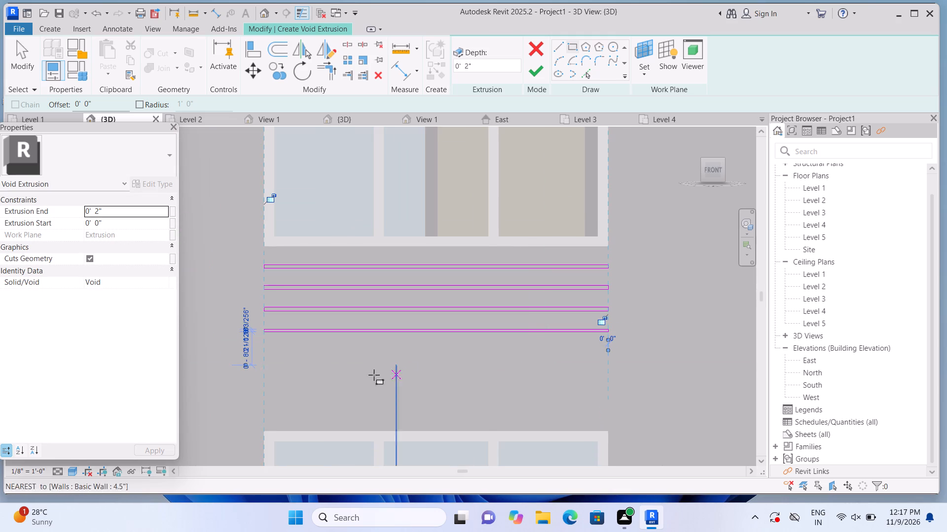
key(Escape)
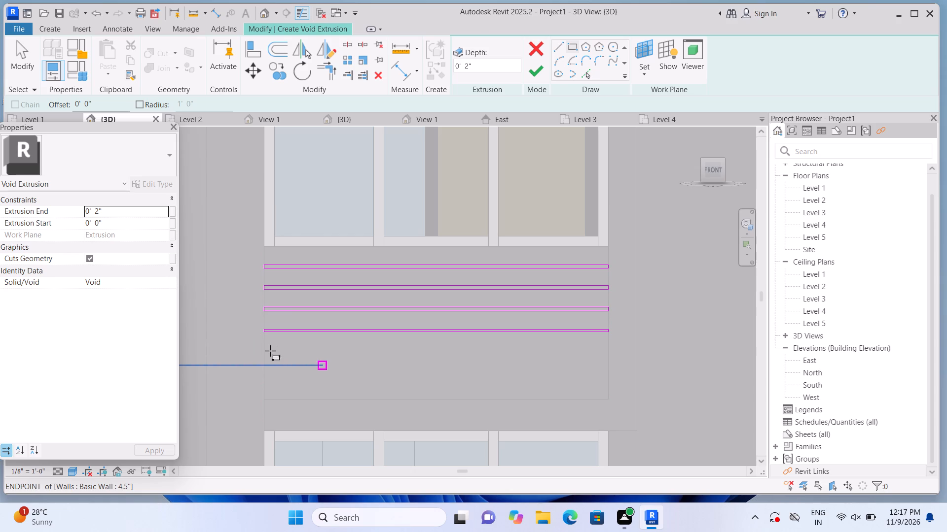
Sketch a fifth and a sixth thin full-width rectangle, about 7'-0" long, below the fourth strip down toward the panel's bottom edge.
click(265, 351)
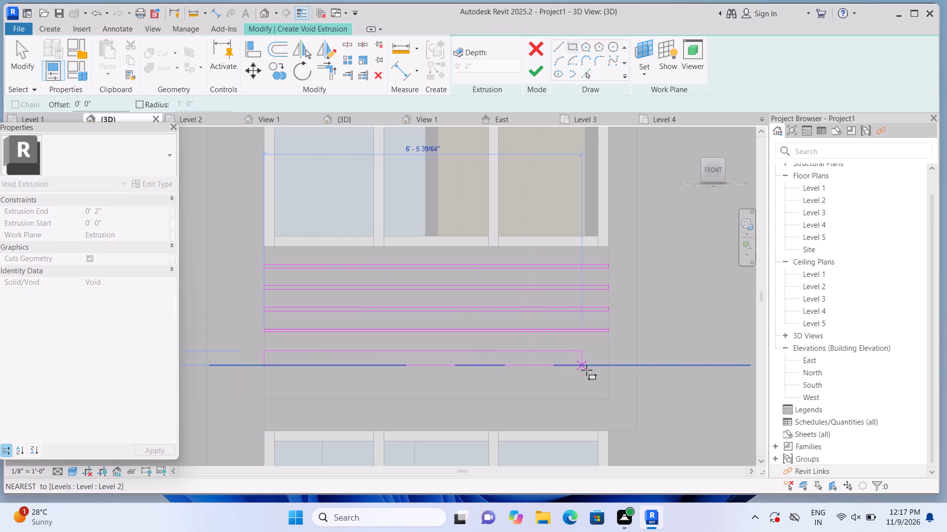
click(607, 355)
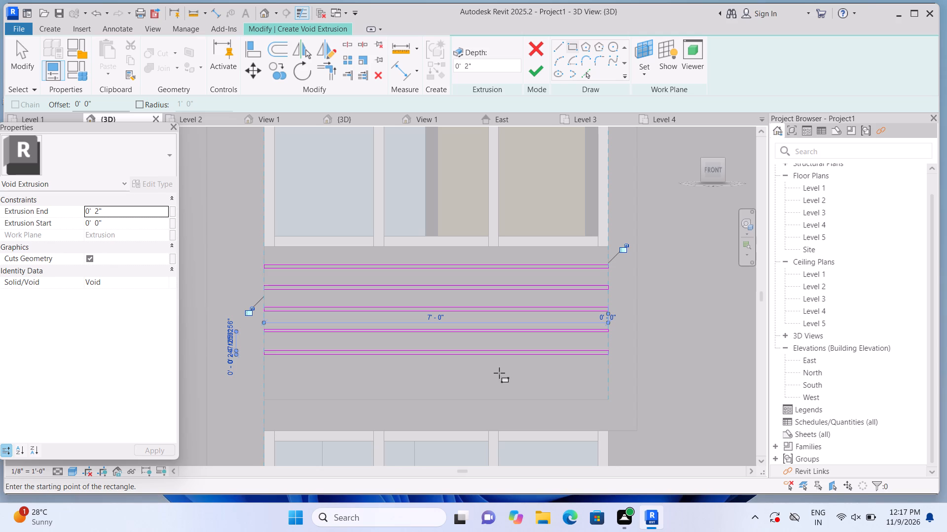
key(Escape)
middle_drag(492, 377, 519, 326)
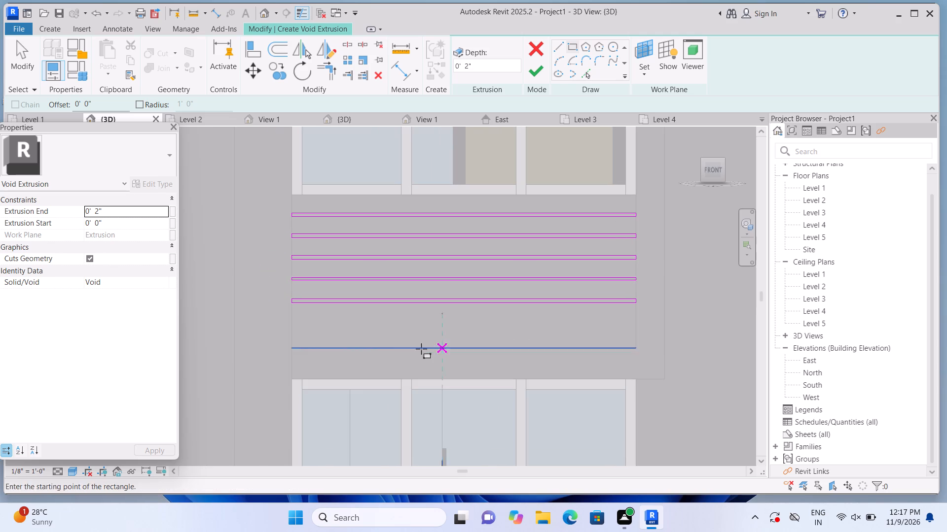
click(294, 328)
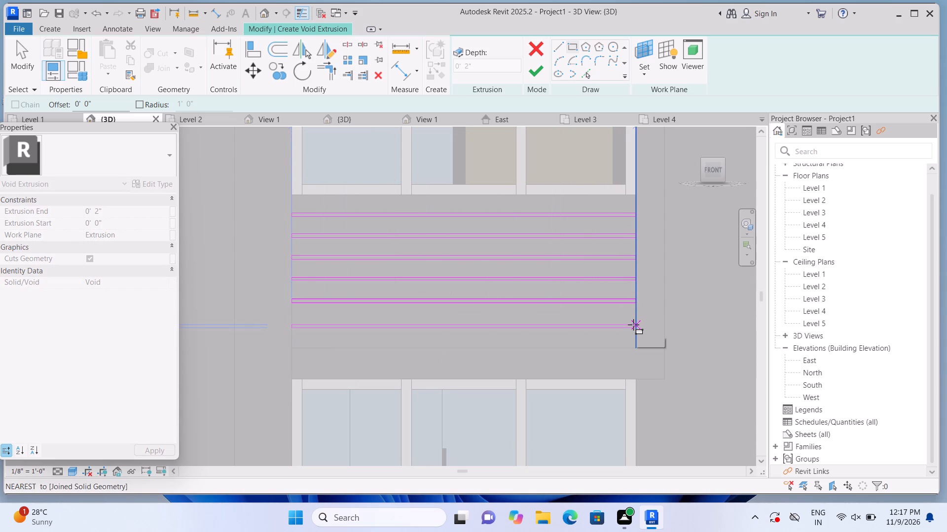
click(633, 325)
key(Escape)
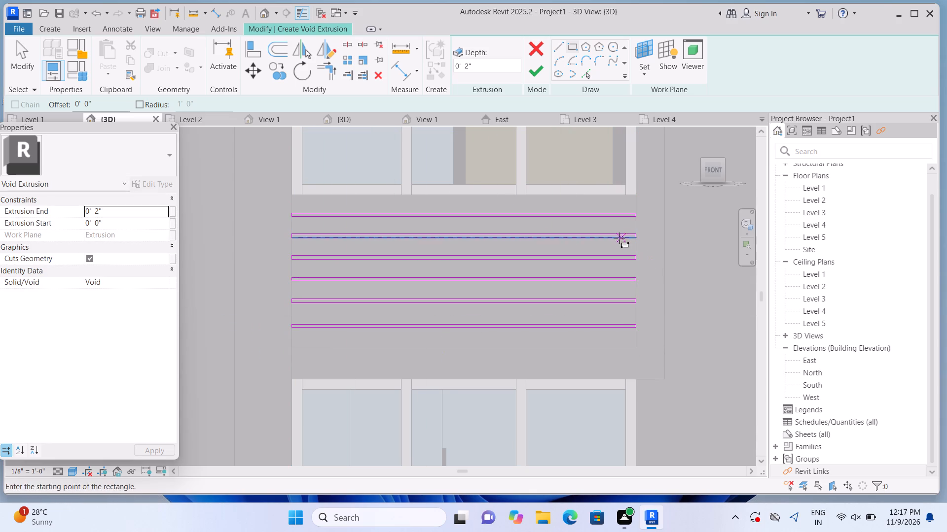
Finish the six-strip void extrusion sketch and set the void's extrusion end to 1".
click(537, 68)
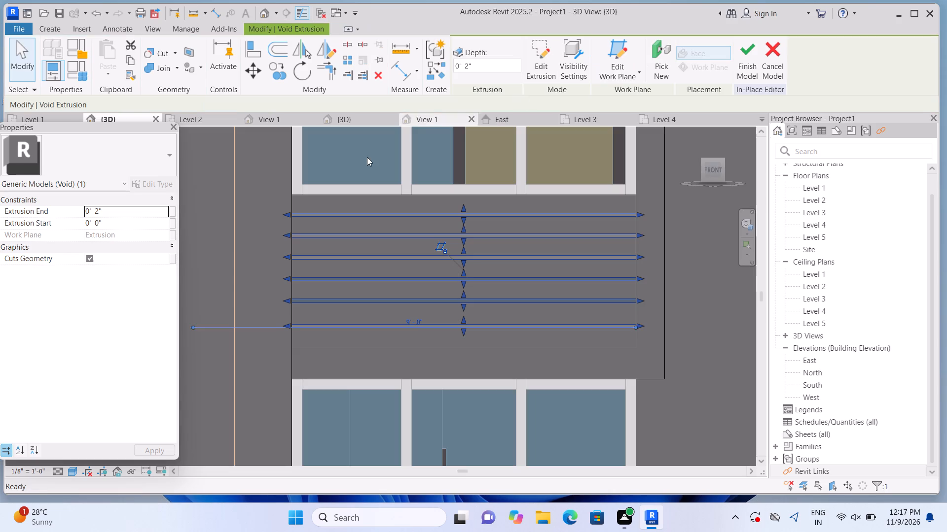
click(151, 208)
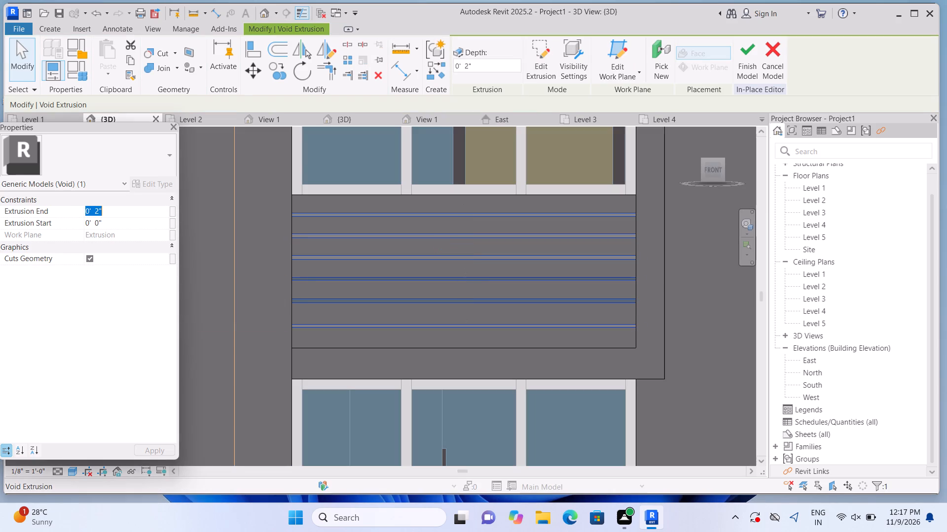
key(BackSpace)
text(1")
key(Return)
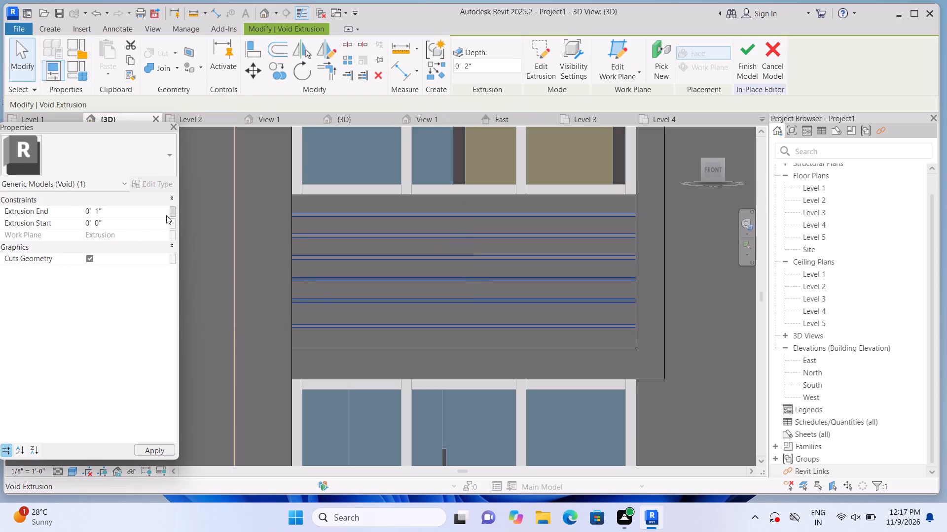
key(Escape)
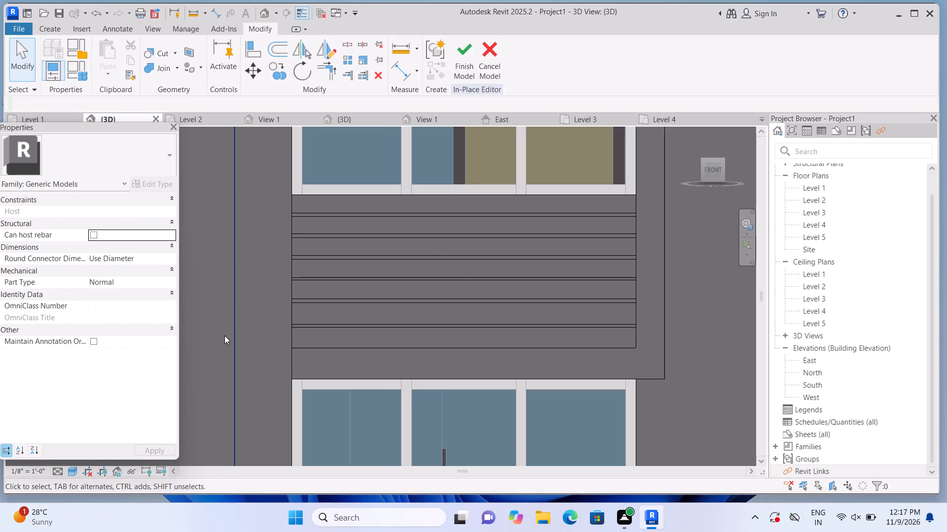
Start another void extrusion on the panel's face and sketch a thin vertical rectangle about 3'-1 29/64" tall, full panel height, near the panel's left edge.
scroll(224, 335, down, 1)
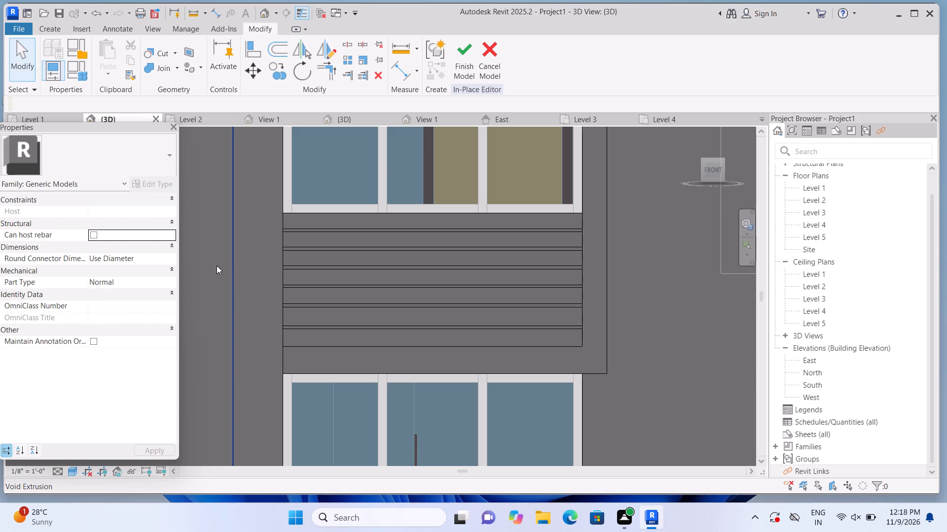
double_click(54, 31)
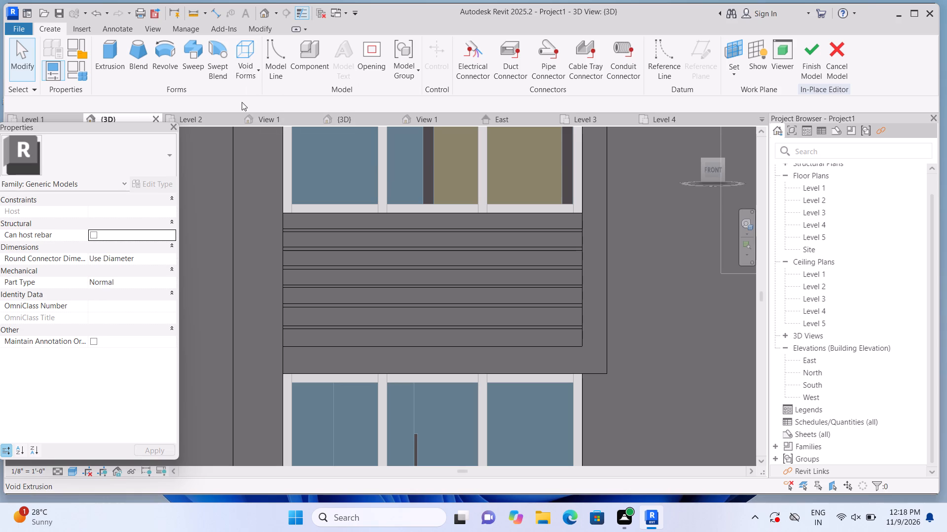
click(258, 70)
click(263, 93)
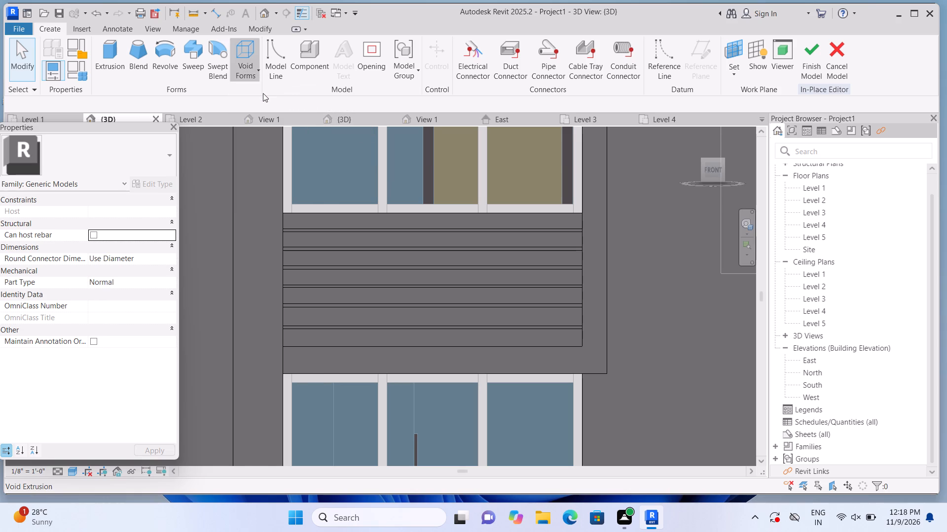
click(642, 79)
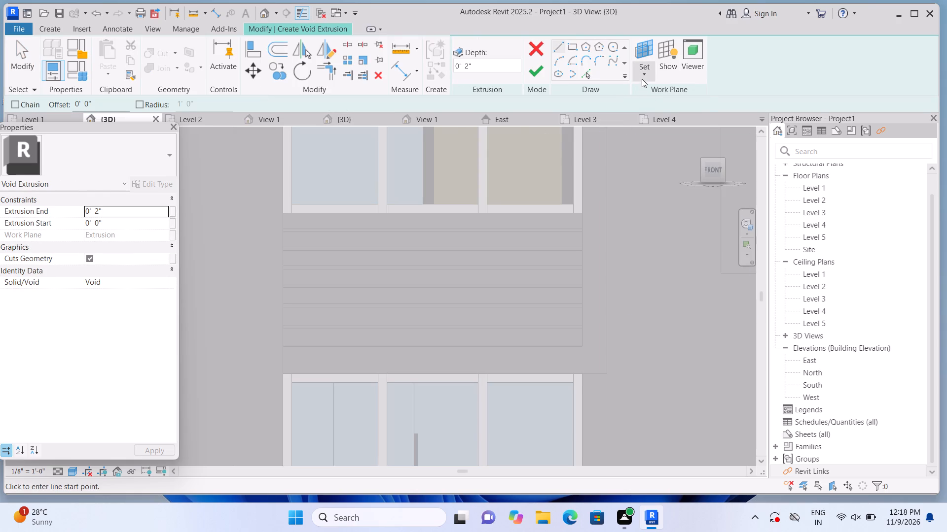
click(648, 116)
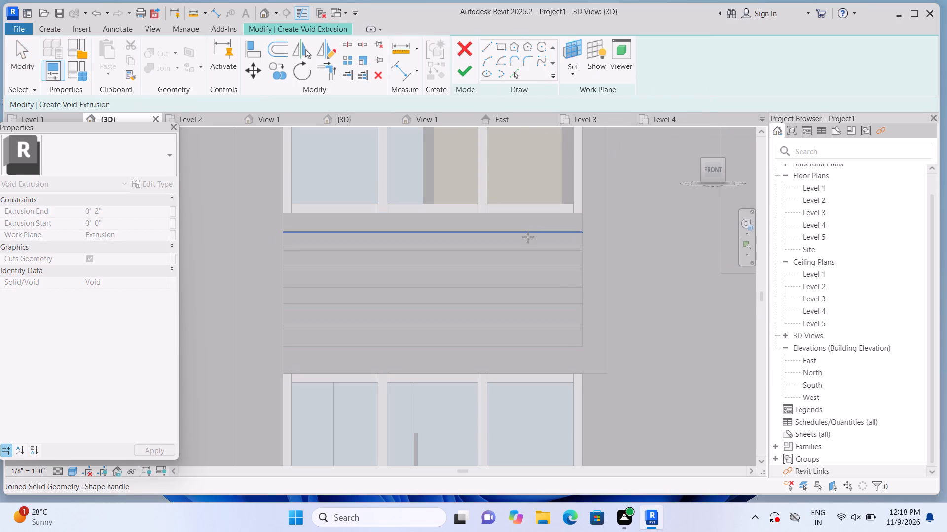
click(518, 250)
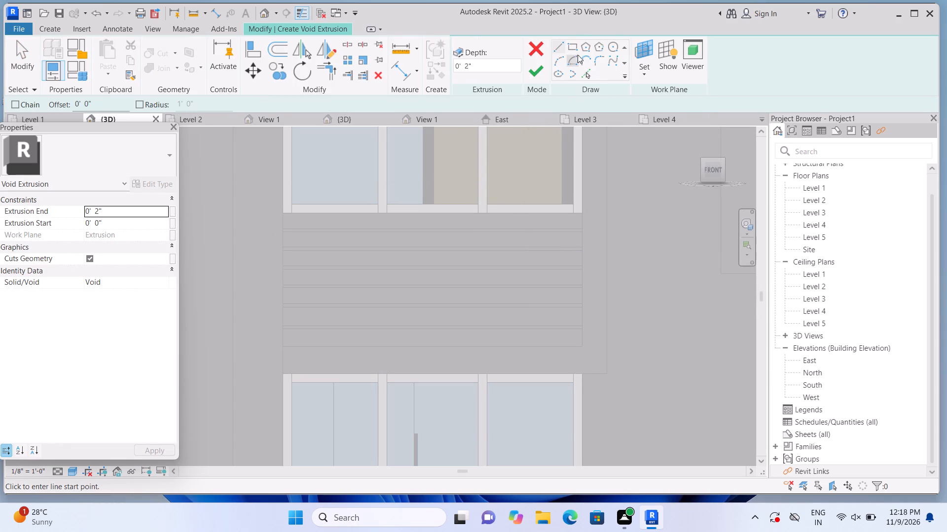
click(577, 48)
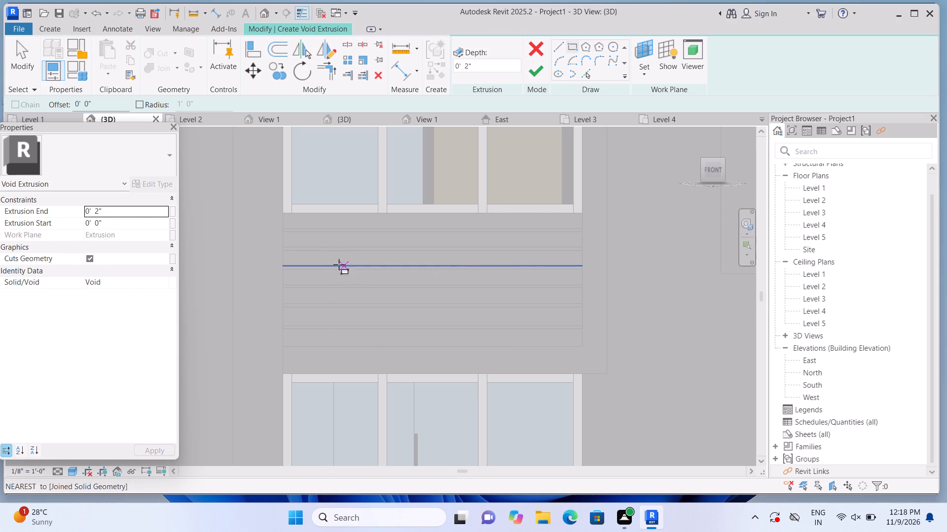
click(314, 218)
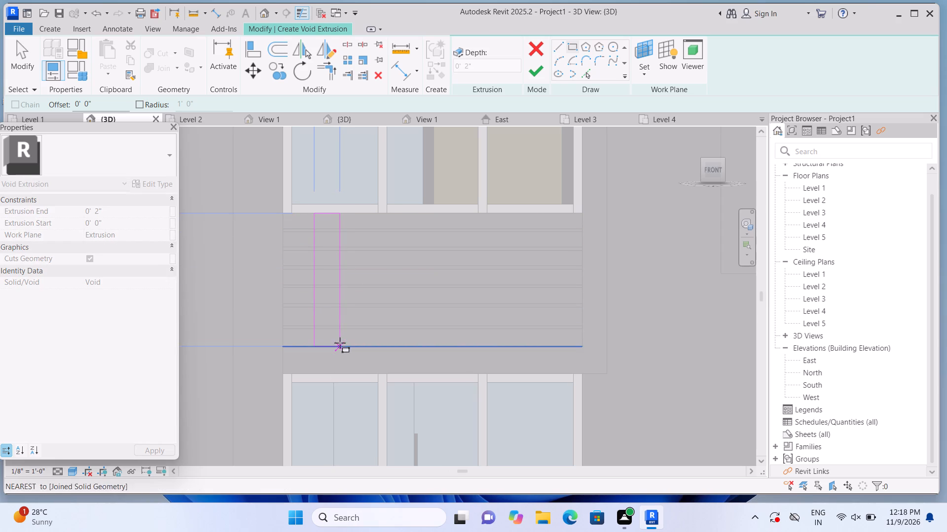
scroll(329, 342, up, 4)
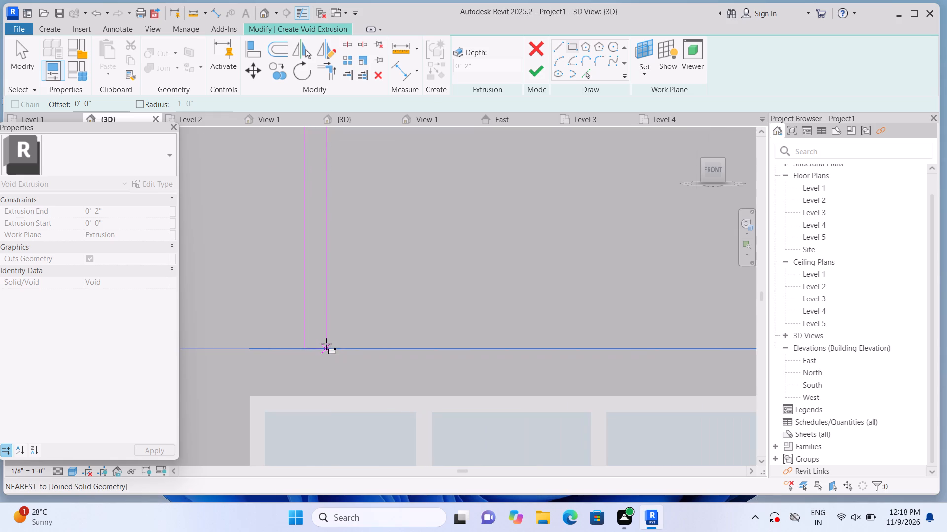
scroll(325, 345, down, 2)
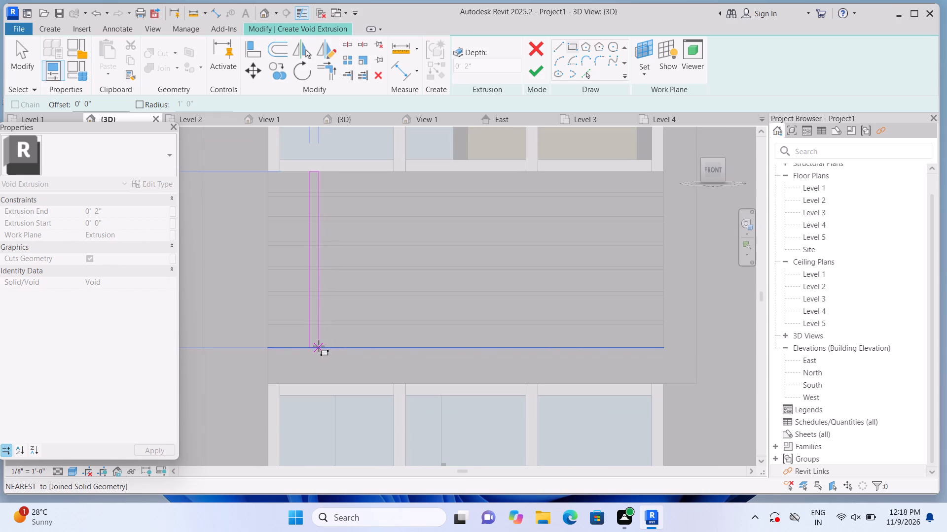
double_click(314, 346)
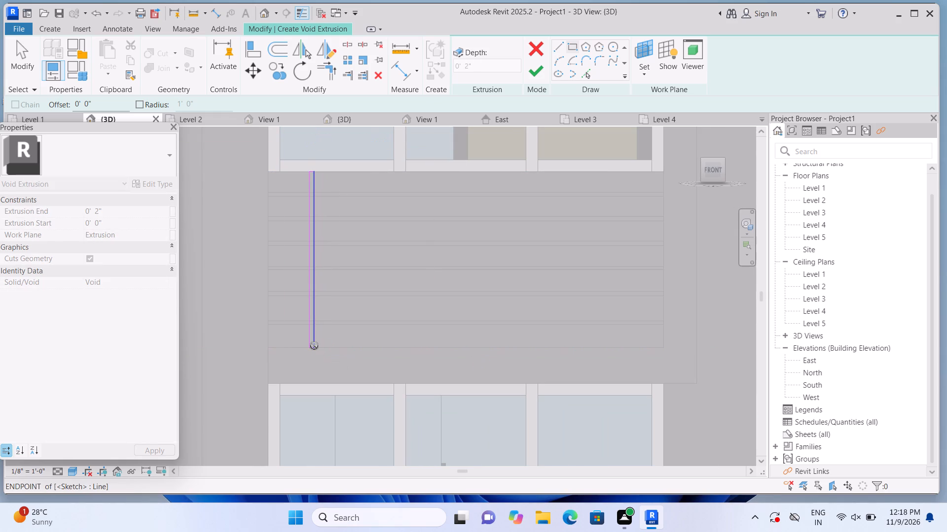
key(Escape)
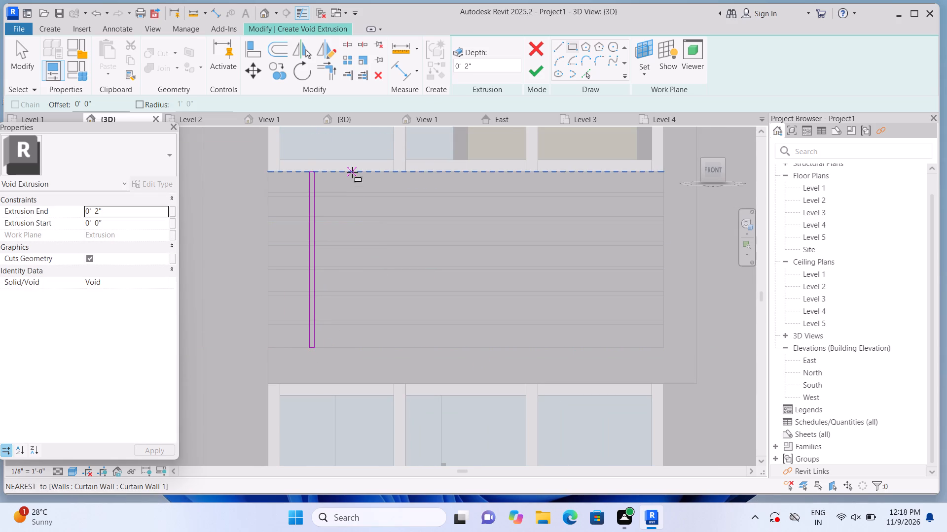
Sketch a second and a third thin vertical full-height rectangle, spaced evenly to the right of the first strip.
click(352, 172)
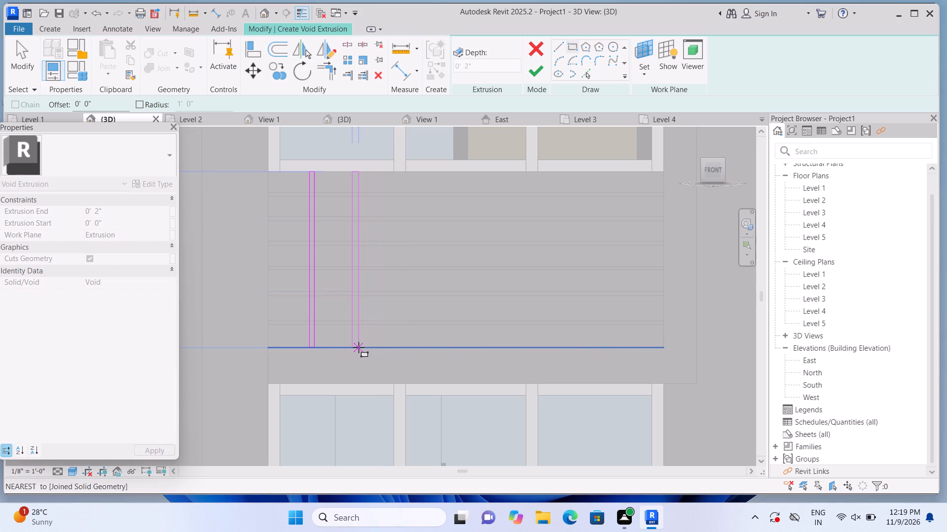
click(358, 347)
key(Escape)
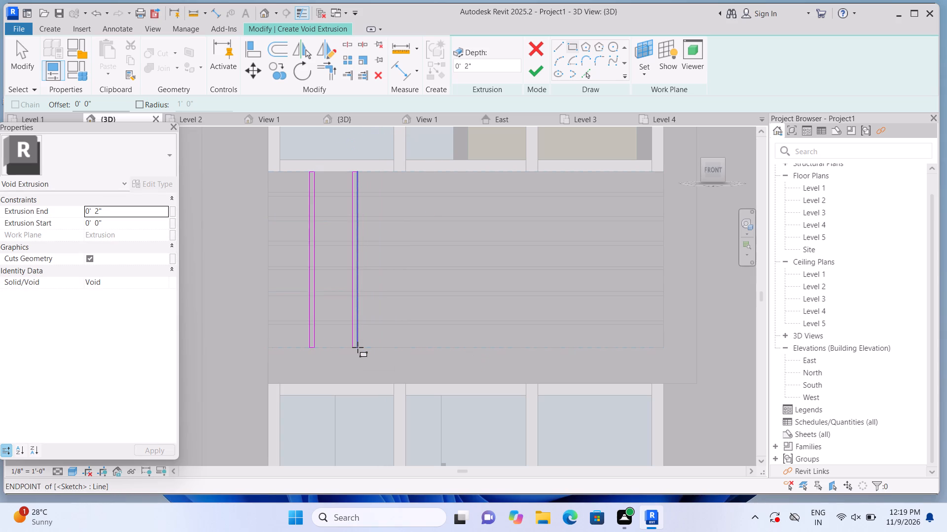
click(389, 169)
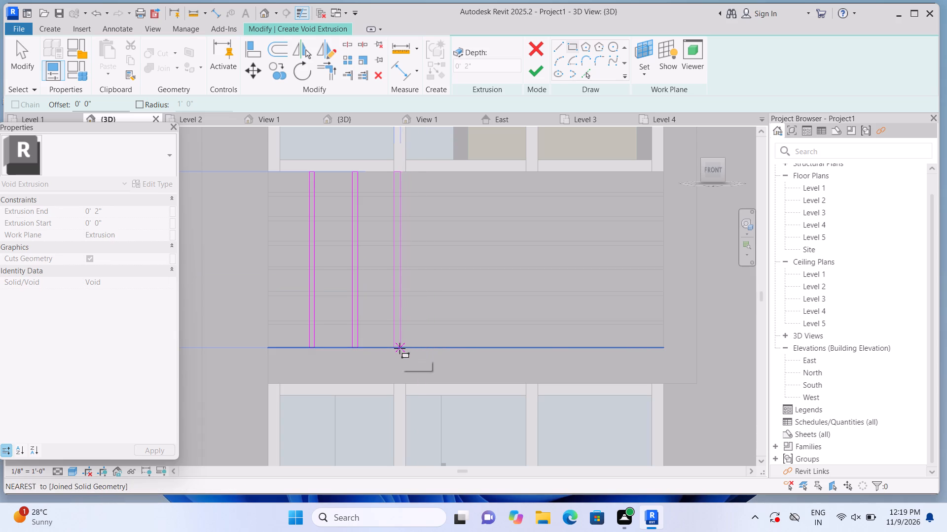
click(400, 348)
key(Escape)
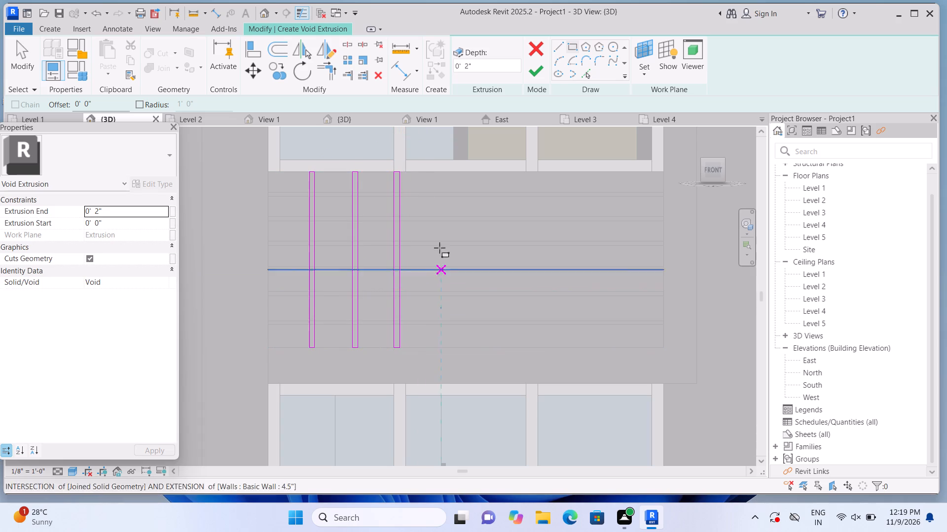
Sketch a fourth and a fifth thin vertical rectangle, about 3'-1 29/64" tall, continuing rightward across the panel at similar spacing.
click(440, 176)
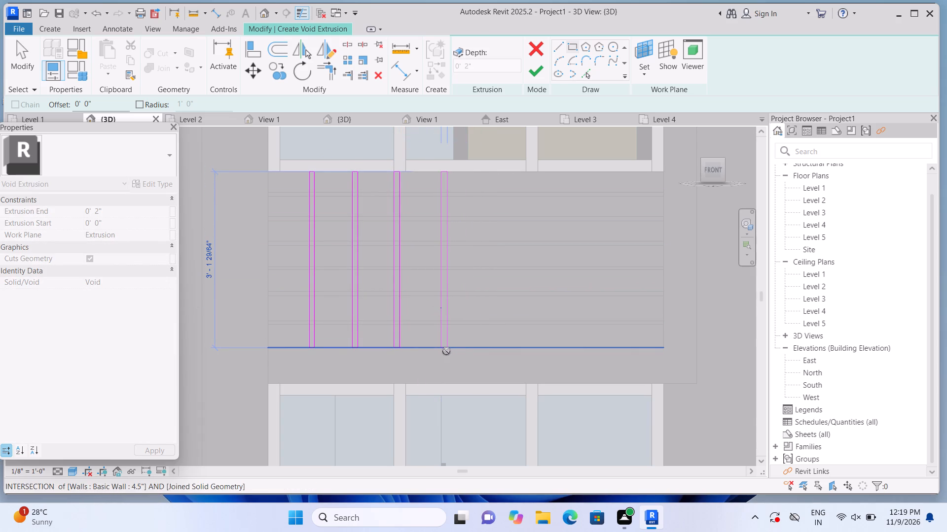
scroll(444, 353, up, 6)
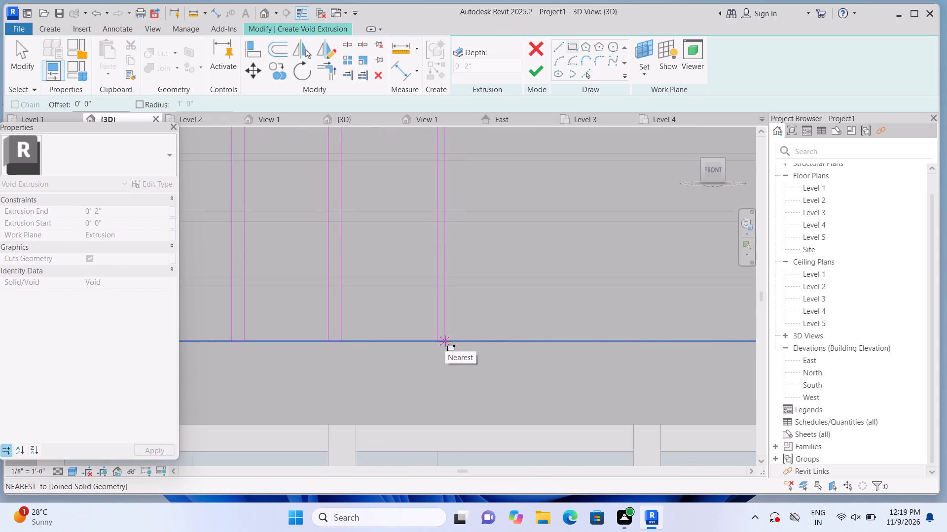
double_click(445, 341)
key(Escape)
scroll(487, 299, down, 3)
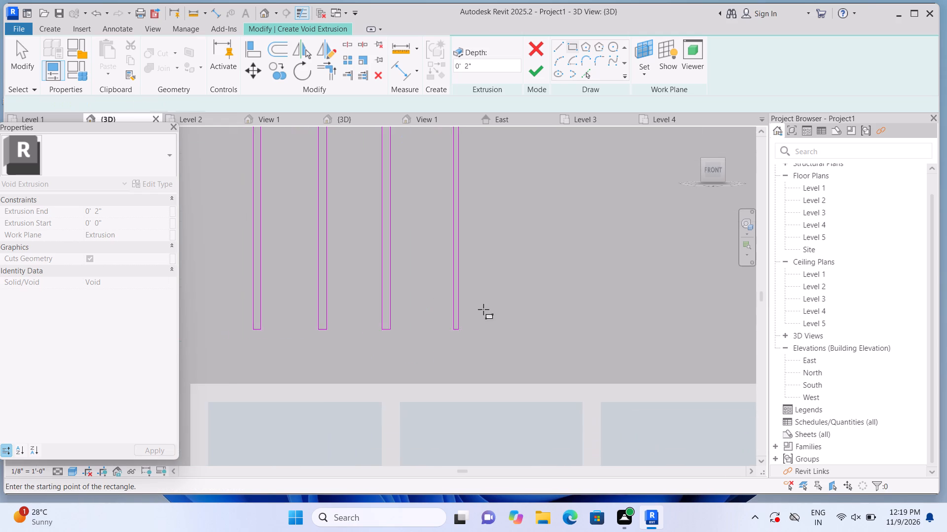
scroll(483, 309, down, 5)
middle_drag(514, 272, 490, 292)
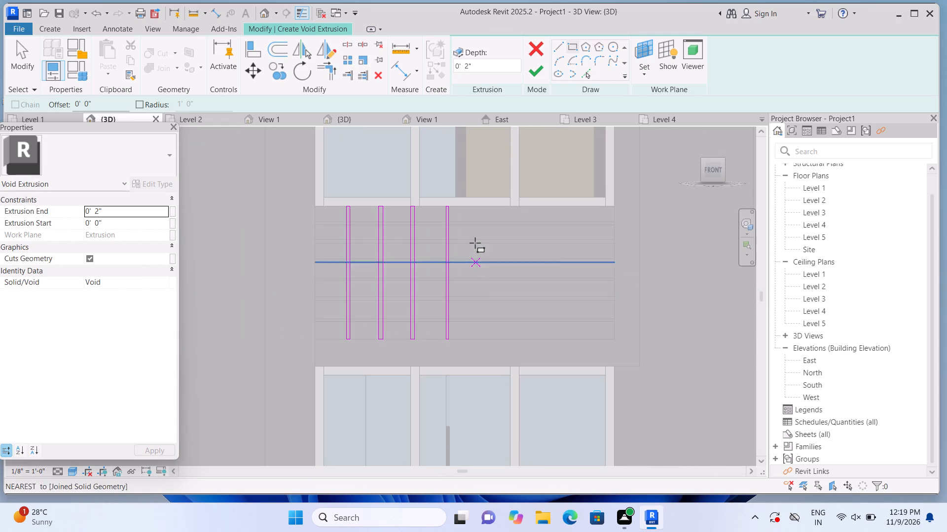
click(480, 211)
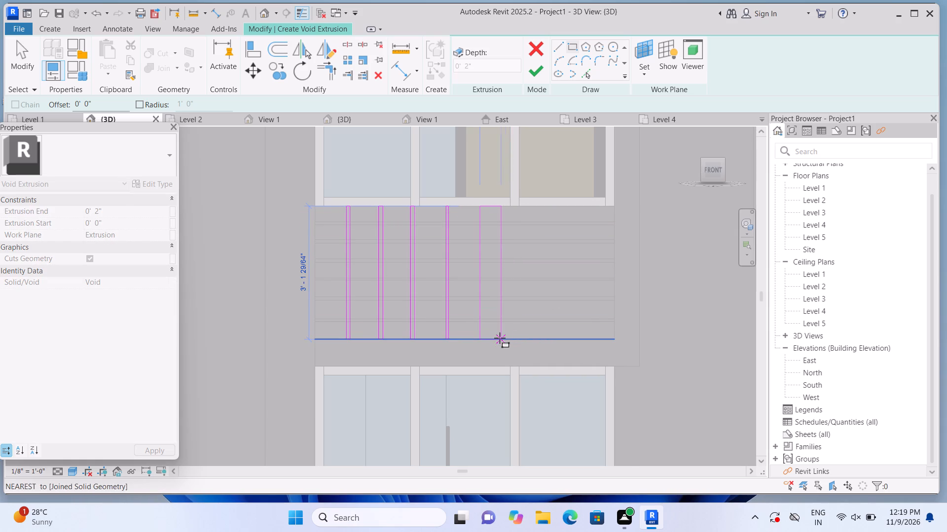
scroll(498, 338, up, 3)
click(479, 339)
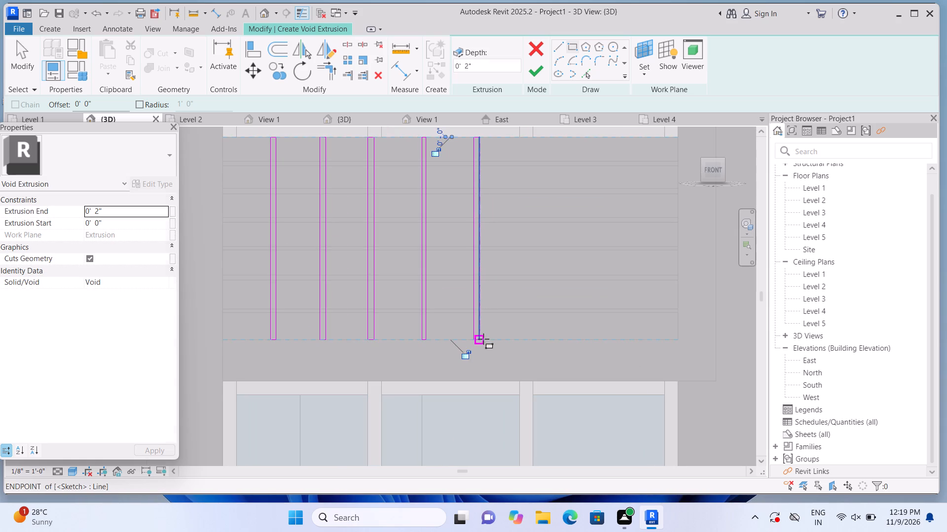
key(Escape)
Sketch a sixth and a seventh thin vertical rectangle, about 3'-1 29/64" tall, right of the fifth strip at similar spacing.
scroll(533, 297, down, 1)
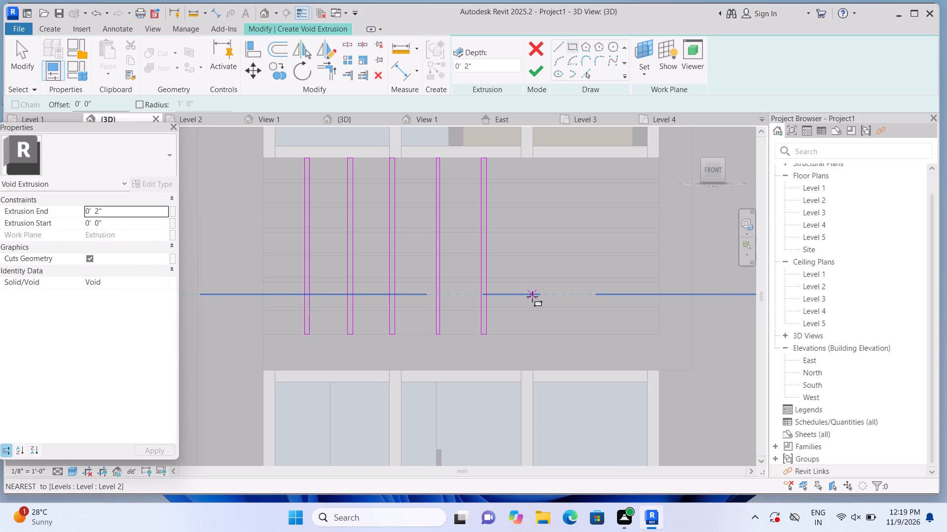
middle_drag(532, 300, 527, 344)
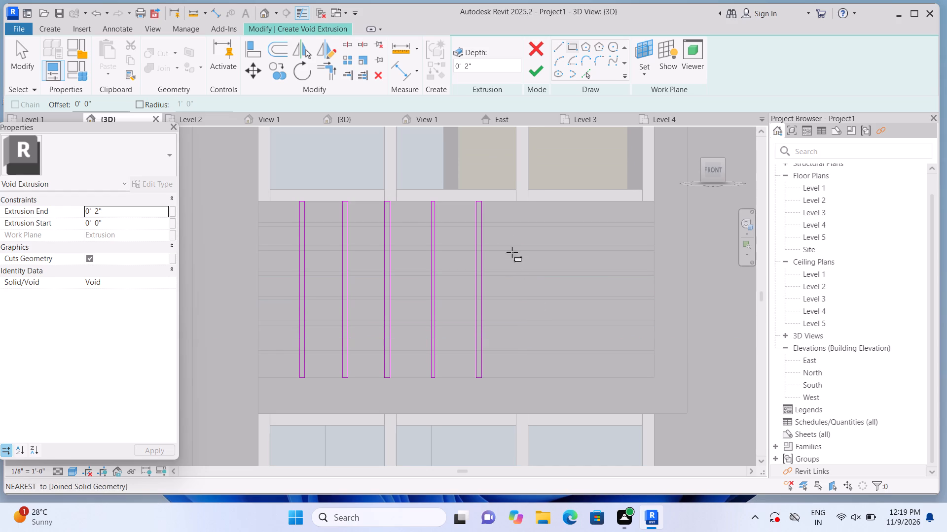
click(514, 201)
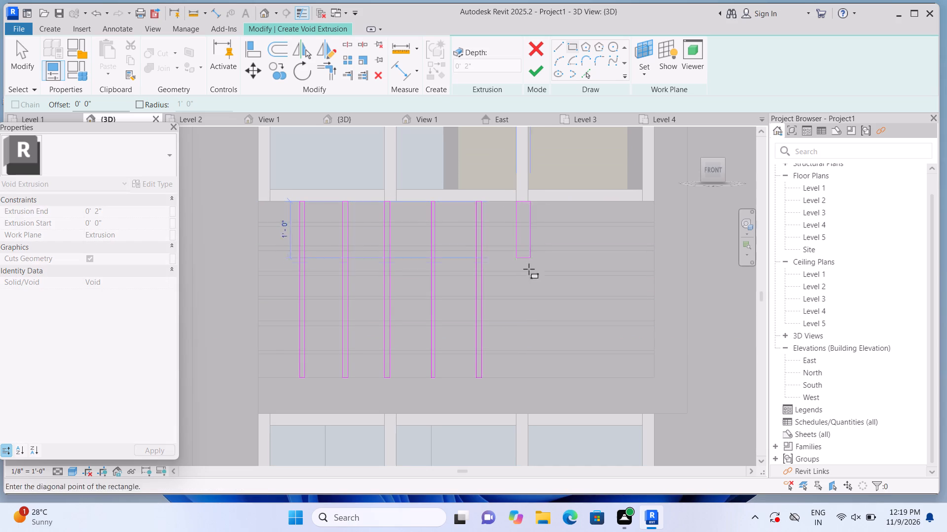
click(521, 376)
key(Escape)
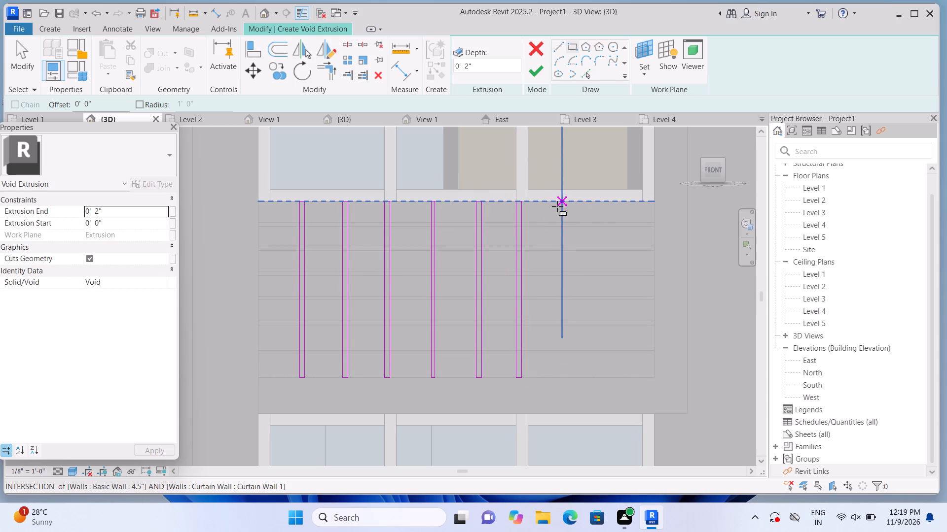
scroll(562, 216, up, 1)
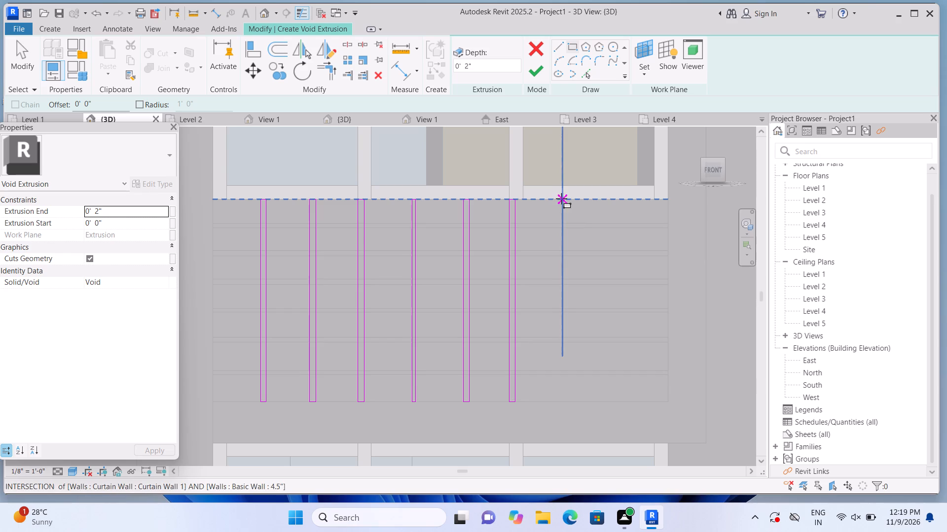
click(558, 199)
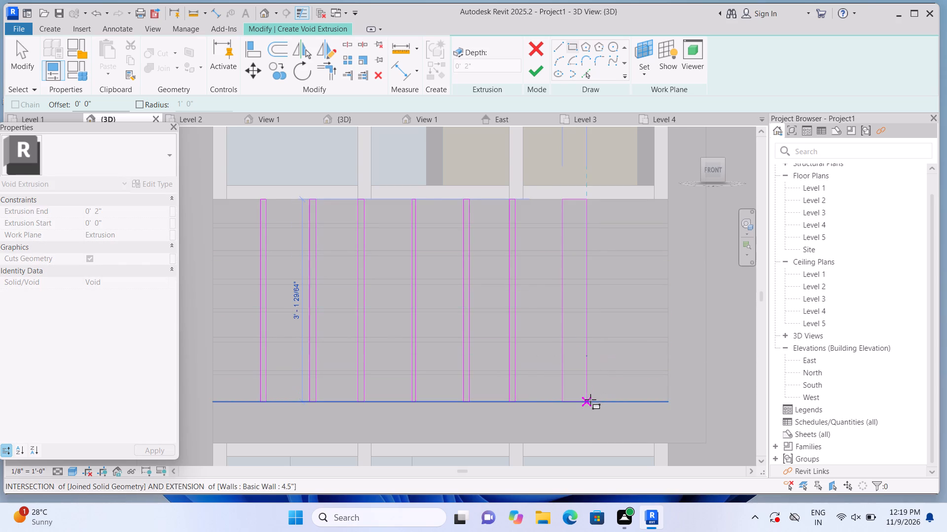
scroll(590, 399, up, 2)
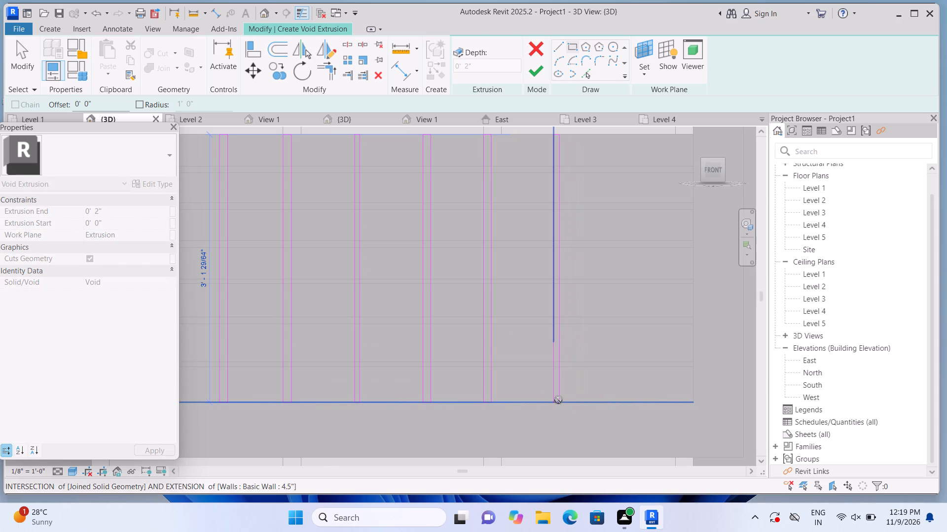
click(560, 400)
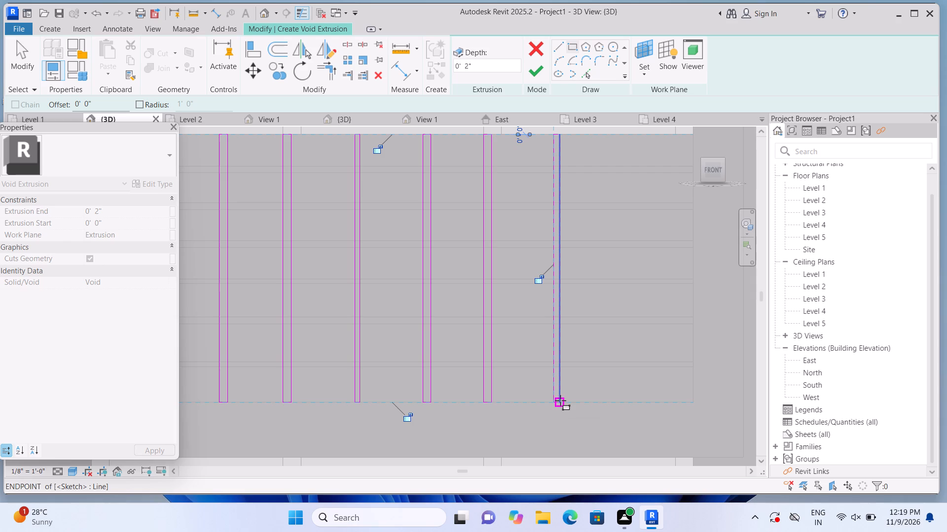
key(Escape)
scroll(594, 351, down, 2)
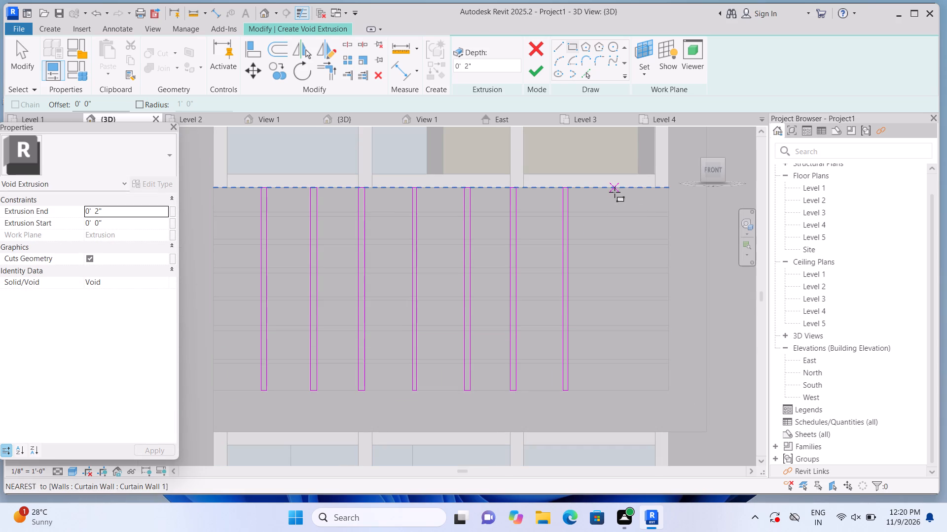
Sketch an eighth thin vertical rectangle, about 3'-1 29/64" tall, near the panel's right edge and finish the void extrusion sketch.
click(615, 192)
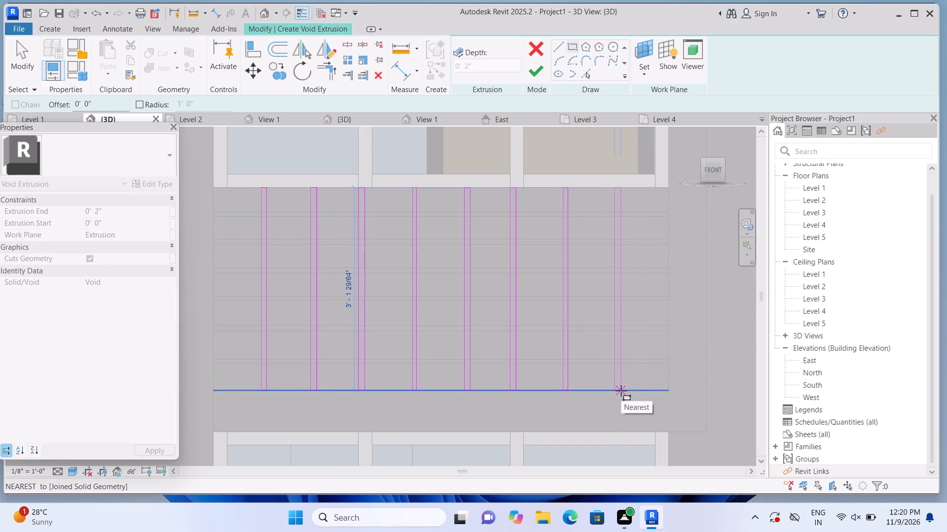
scroll(621, 391, up, 2)
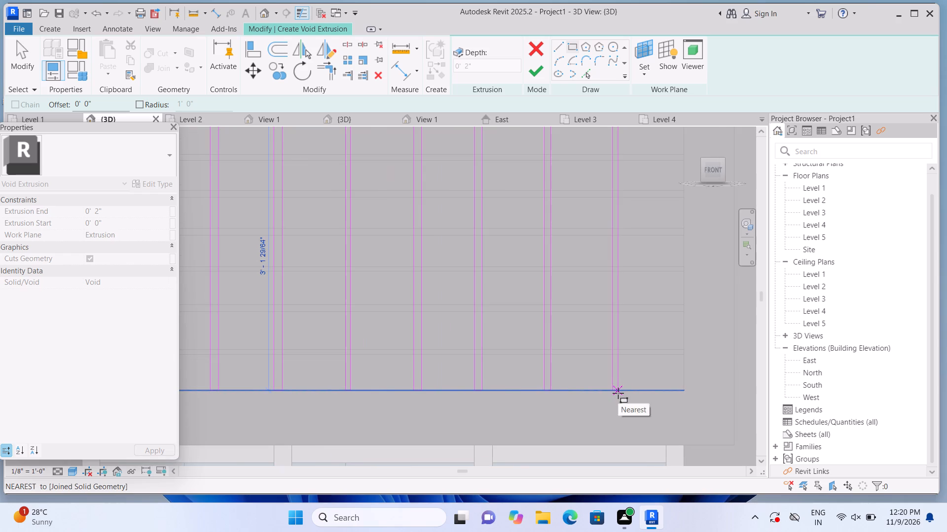
click(618, 393)
key(Escape)
scroll(626, 391, down, 5)
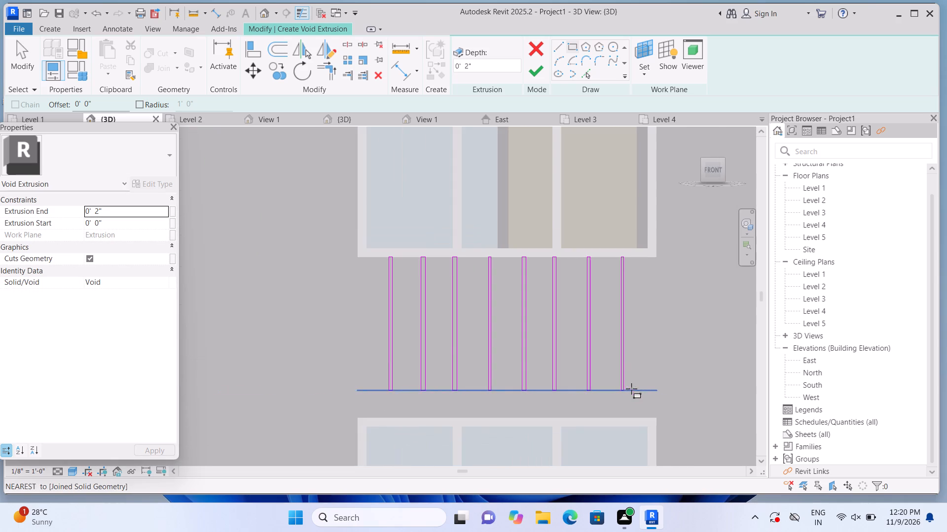
click(536, 68)
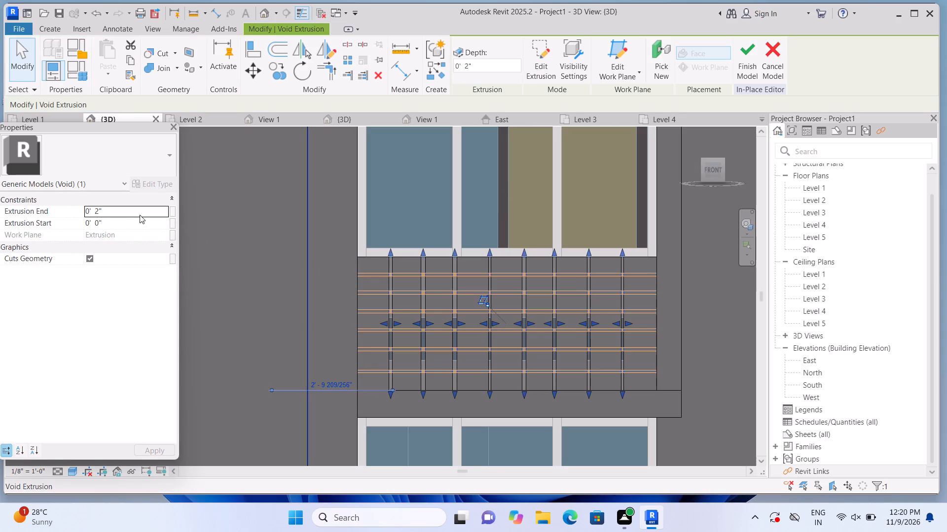
Set the extrusion end of the vertical groove void to 1".
click(140, 214)
key(BackSpace)
text(1")
key(Return)
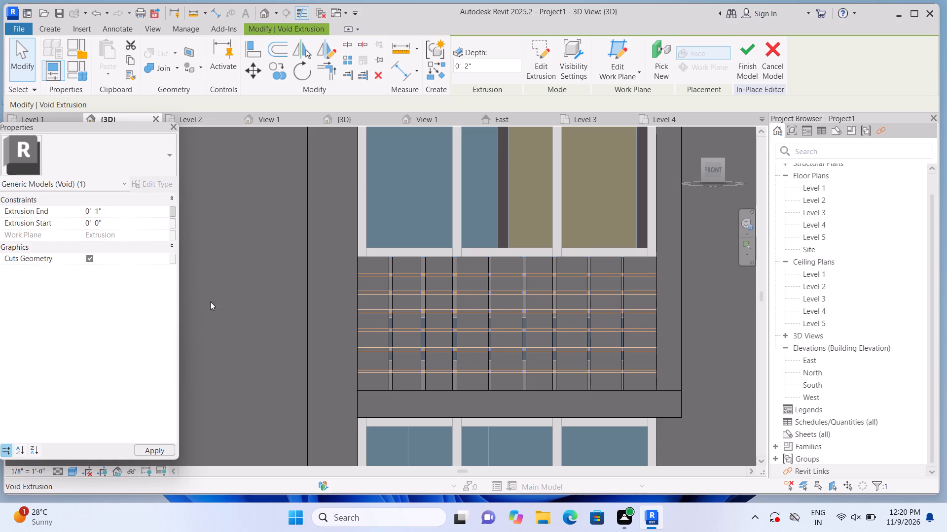
click(223, 339)
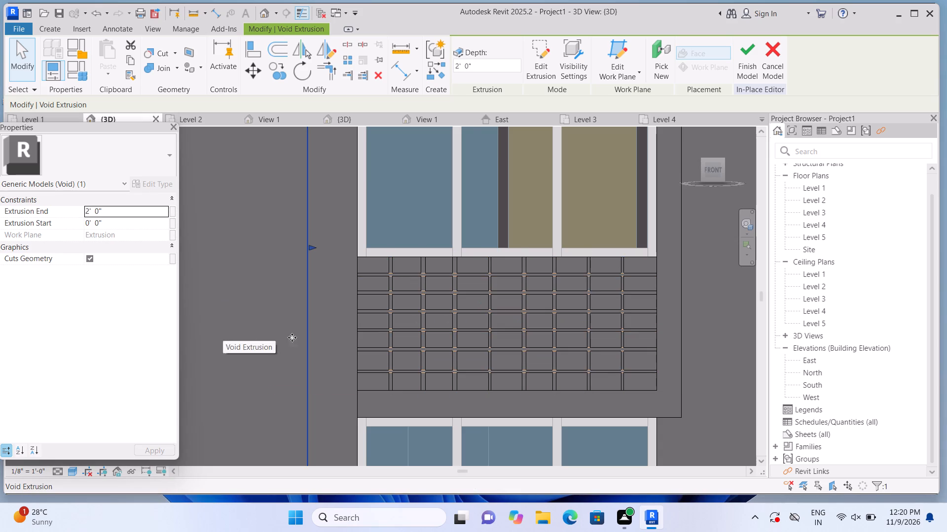
Examine the groove grid on the panel between the front windows, close up and in the isometric home view.
scroll(383, 333, up, 7)
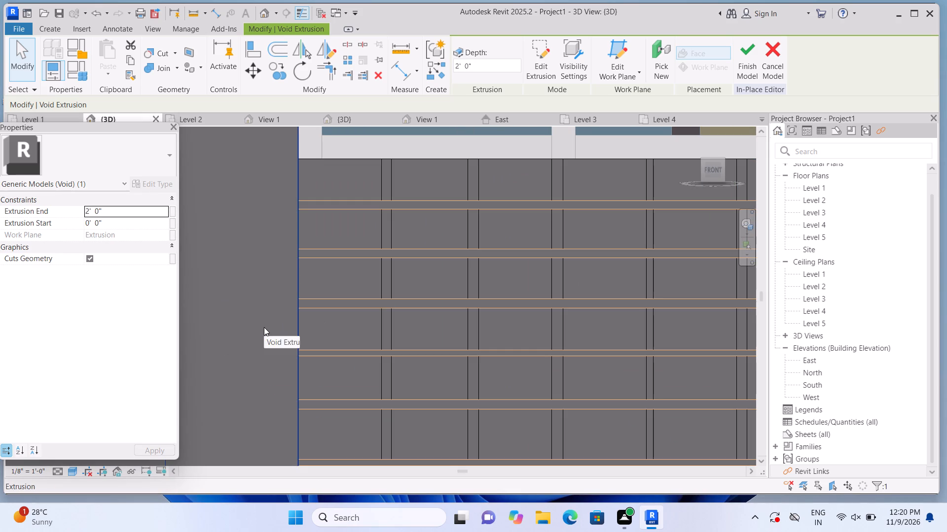
scroll(265, 334, down, 2)
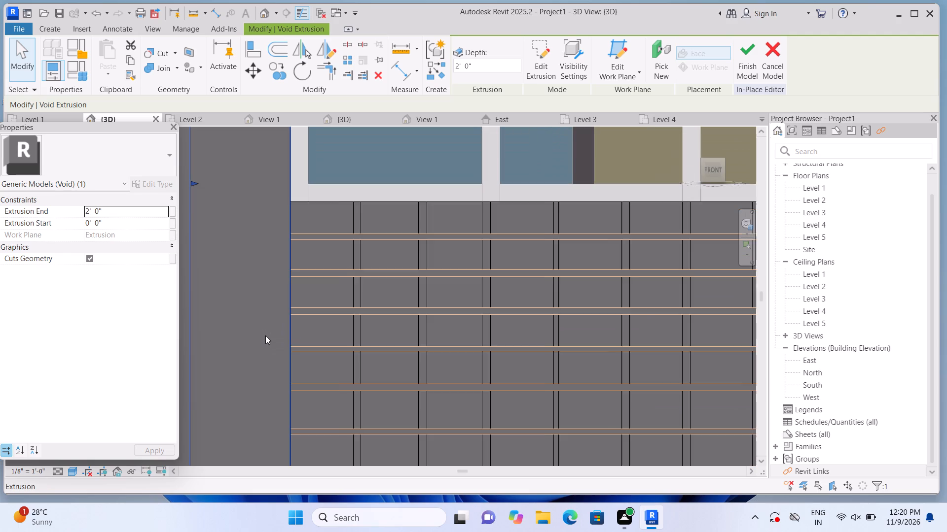
scroll(290, 339, down, 2)
scroll(541, 274, down, 2)
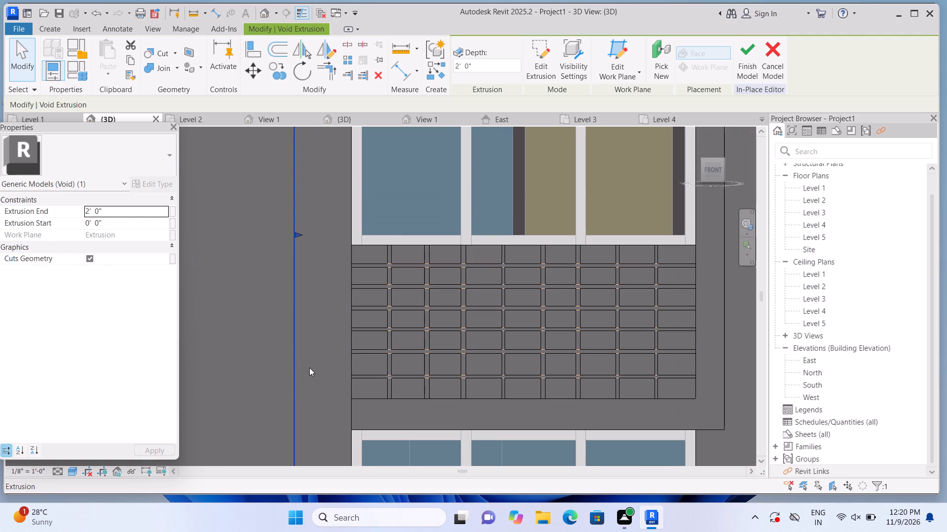
click(692, 132)
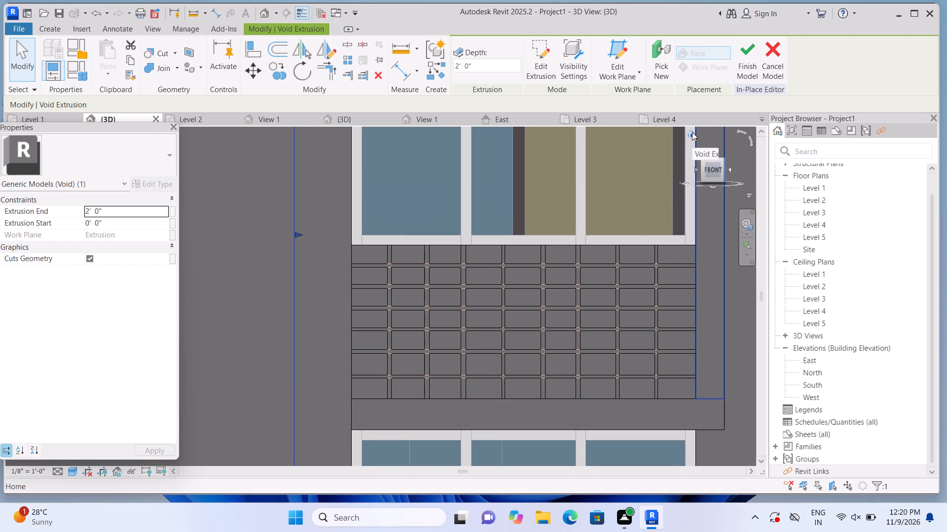
scroll(214, 326, up, 3)
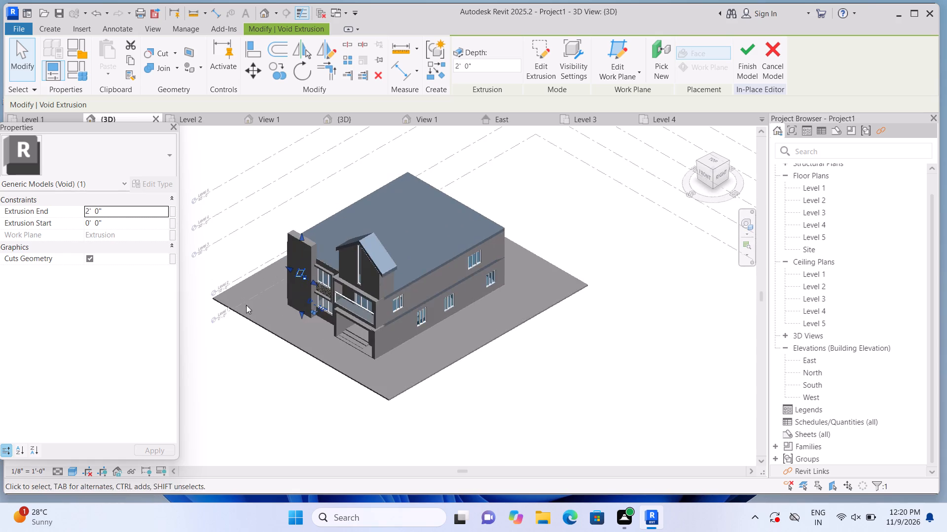
scroll(246, 305, up, 15)
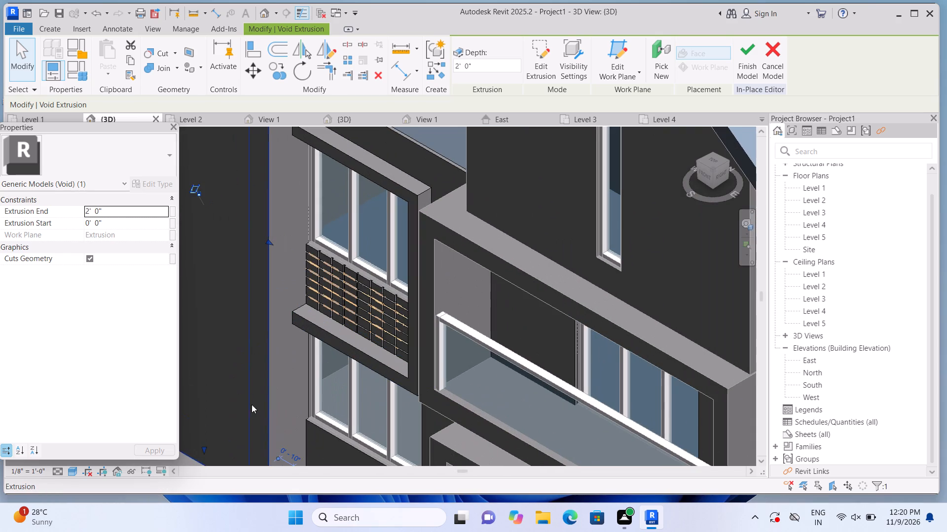
scroll(303, 320, up, 6)
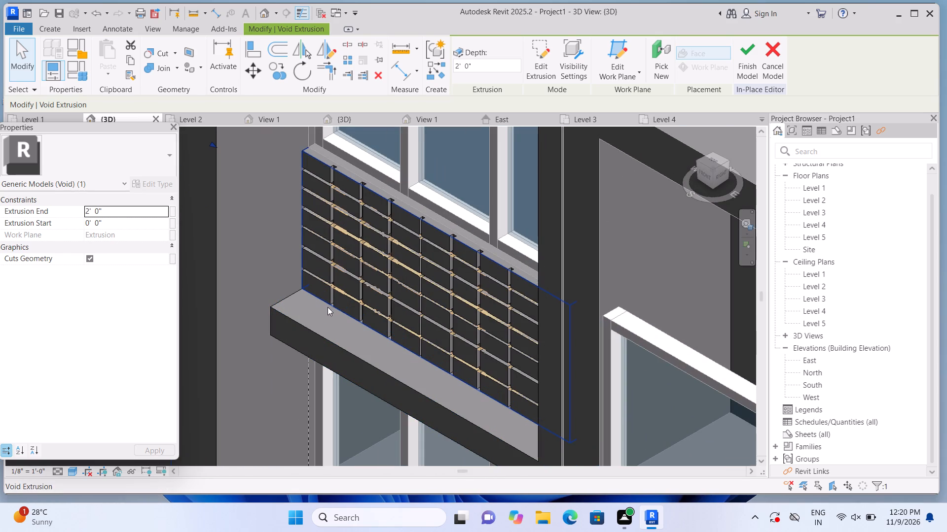
key(Escape)
scroll(390, 271, down, 3)
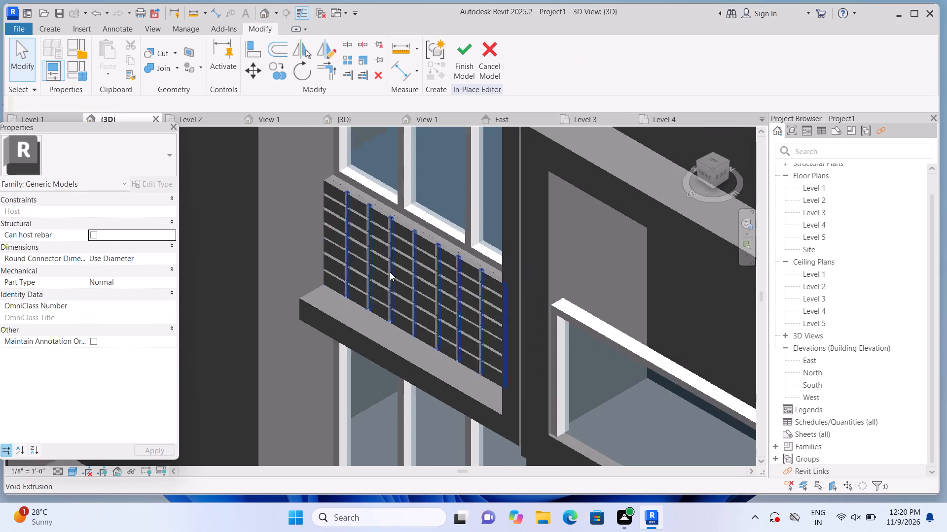
scroll(390, 272, down, 4)
scroll(241, 447, up, 4)
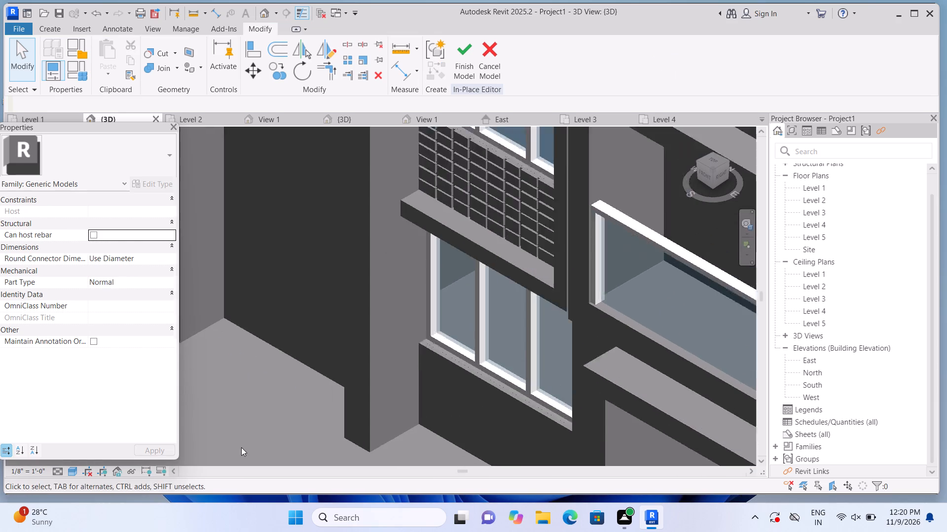
scroll(237, 440, down, 3)
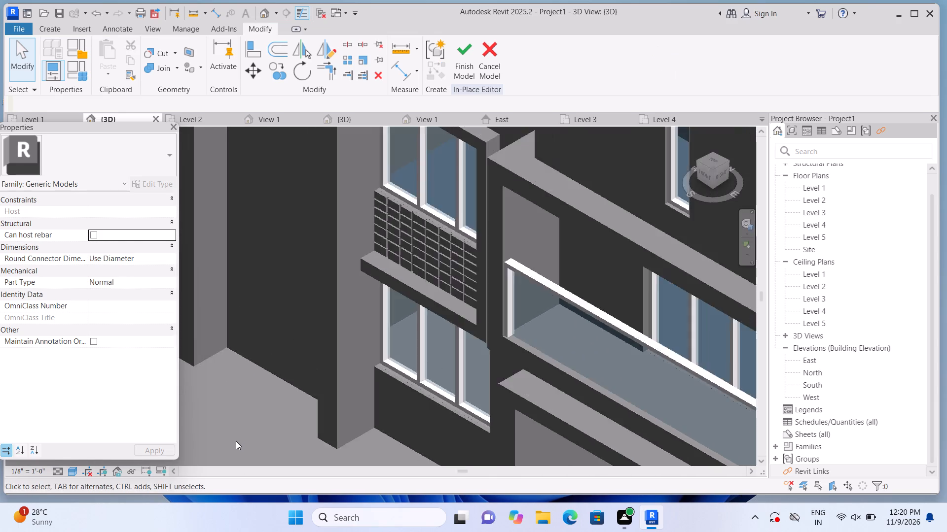
scroll(236, 440, down, 4)
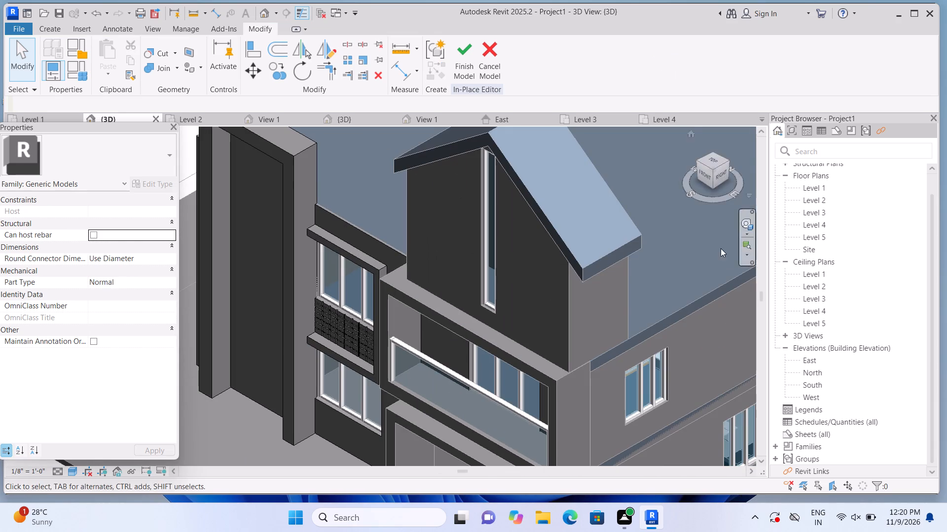
scroll(405, 348, down, 4)
click(193, 196)
scroll(404, 409, up, 5)
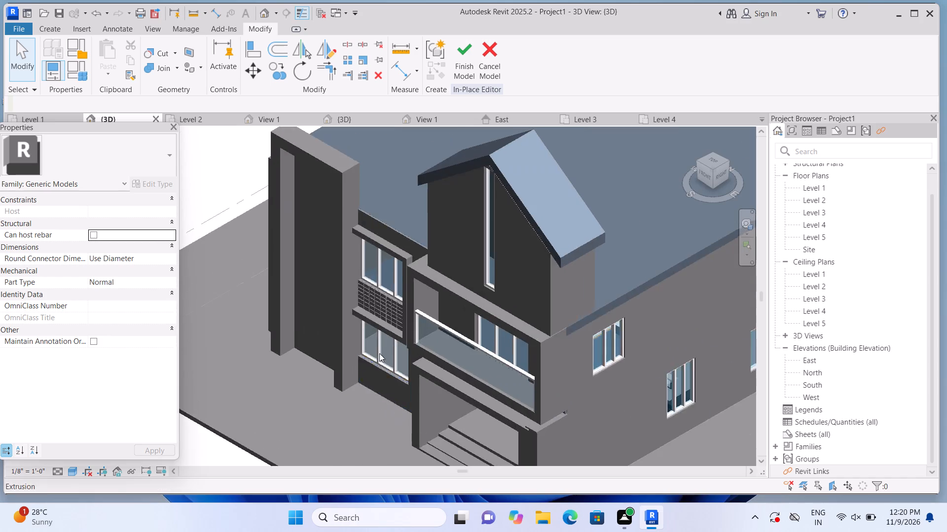
scroll(379, 353, up, 14)
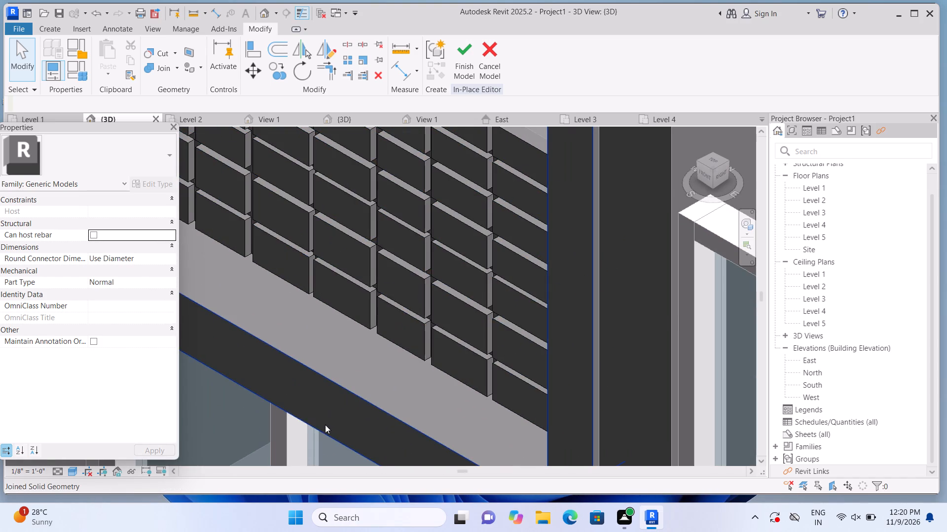
scroll(327, 429, down, 7)
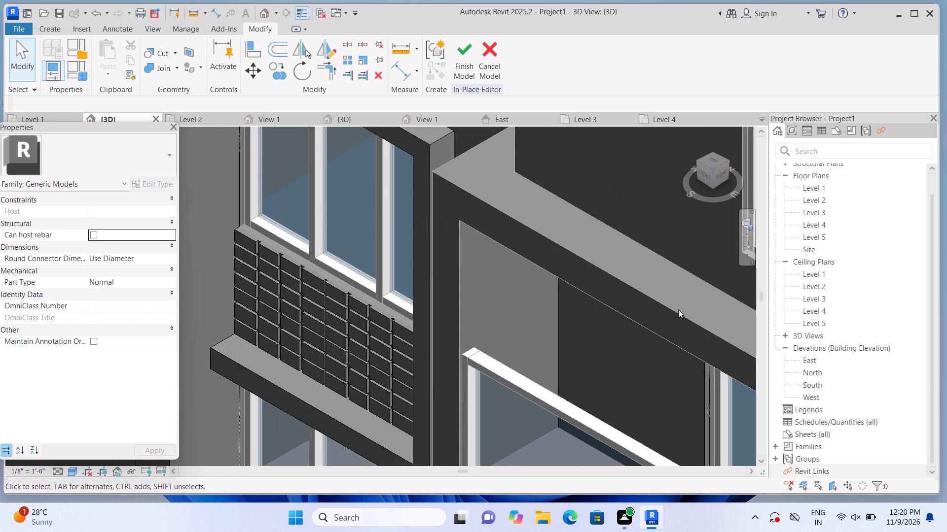
Examine the front facade straight on, comparing the grooved panel with the tall tower recess and surrounding windows.
click(708, 178)
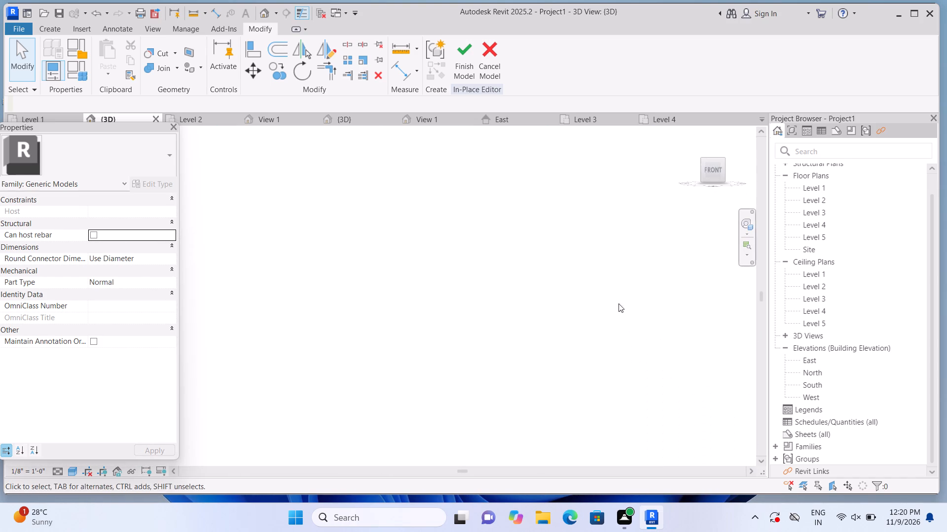
scroll(291, 301, up, 15)
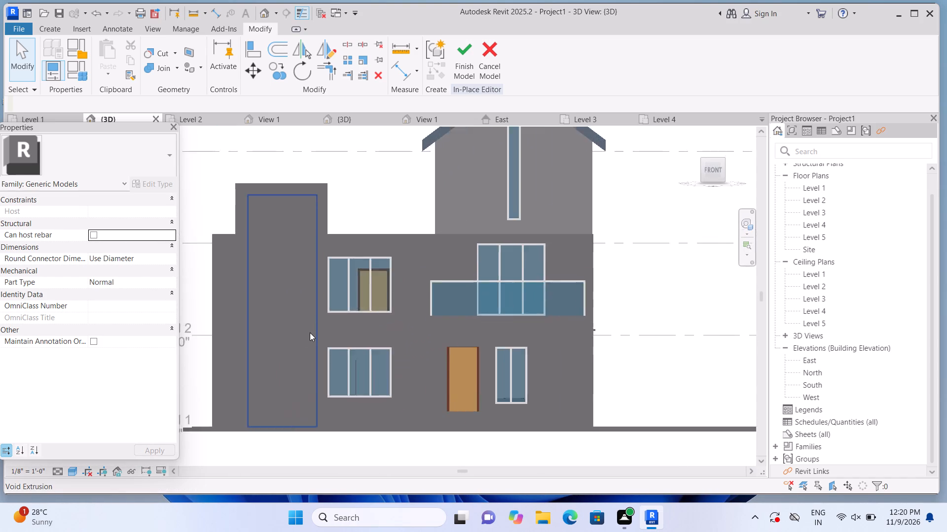
scroll(310, 332, up, 2)
scroll(355, 318, up, 4)
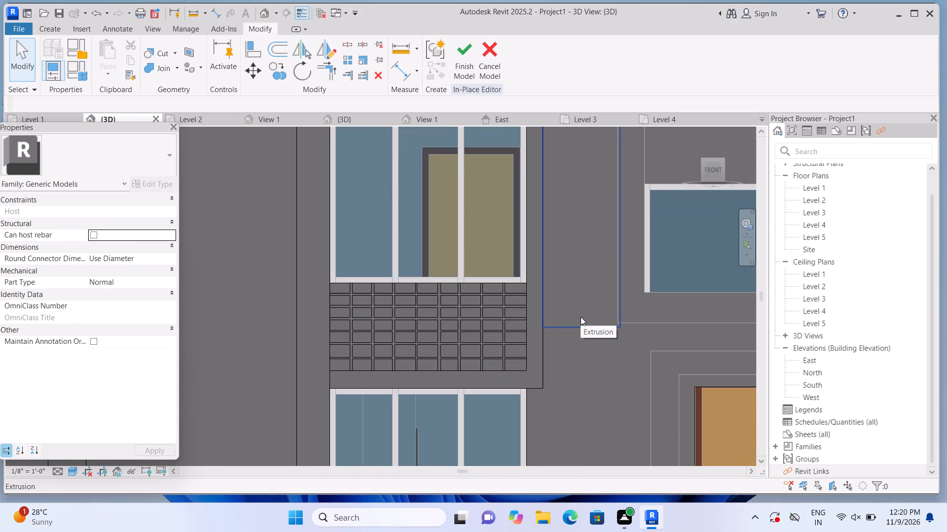
scroll(583, 320, down, 6)
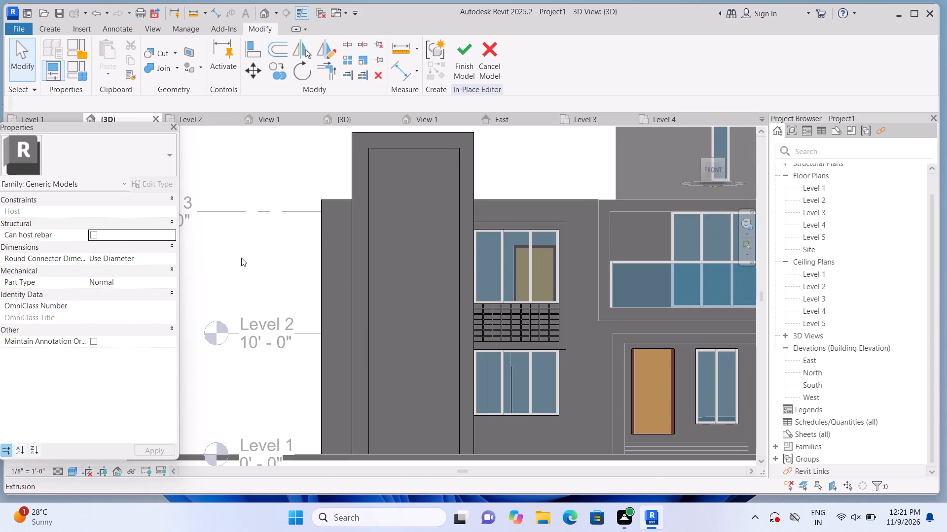
scroll(235, 238, down, 1)
scroll(240, 241, up, 1)
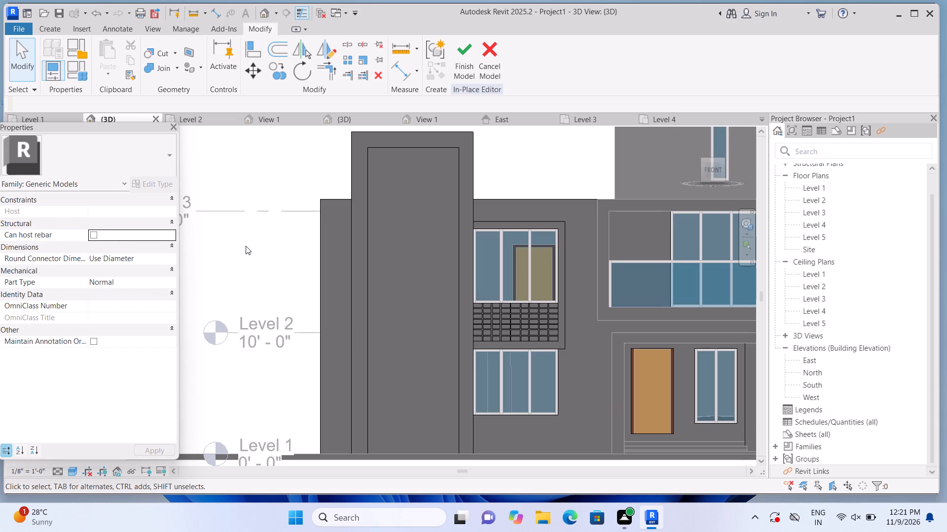
scroll(250, 248, down, 1)
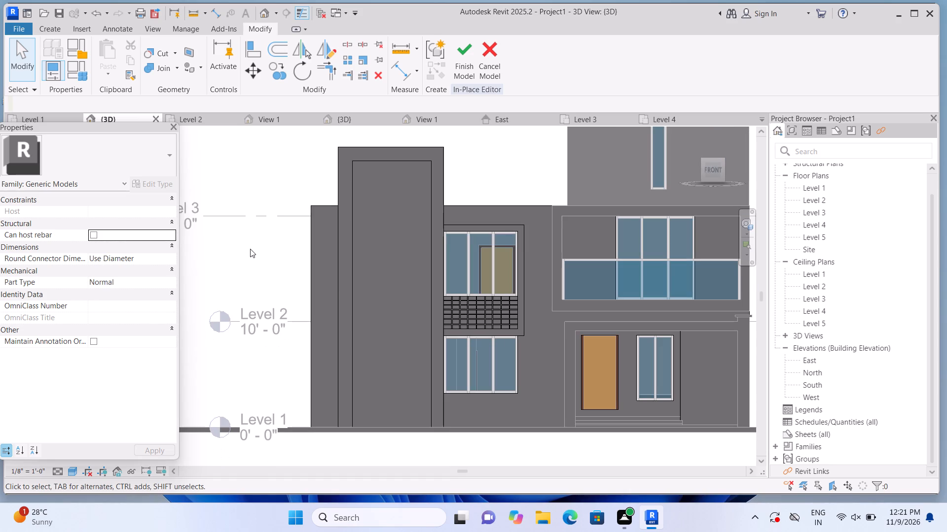
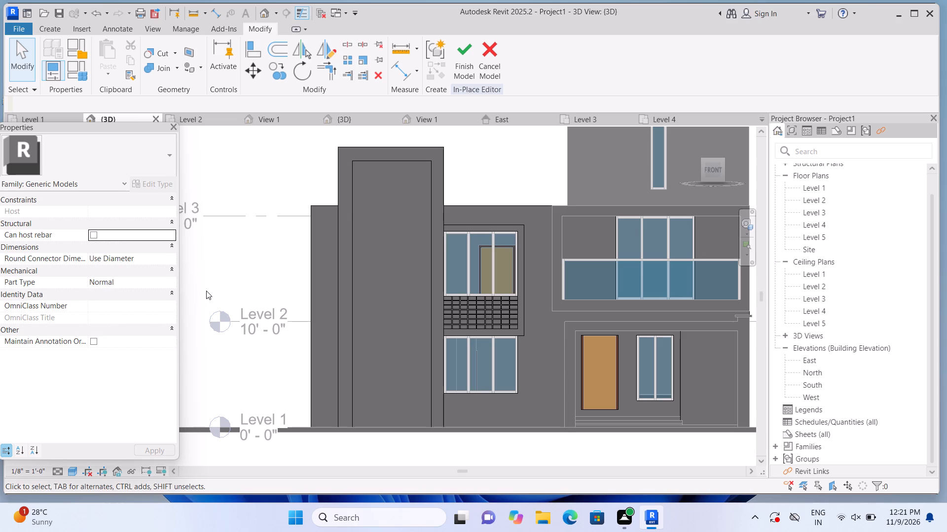
Start a void extrusion with the recessed front face of the tall tower as its work plane.
scroll(251, 248, down, 1)
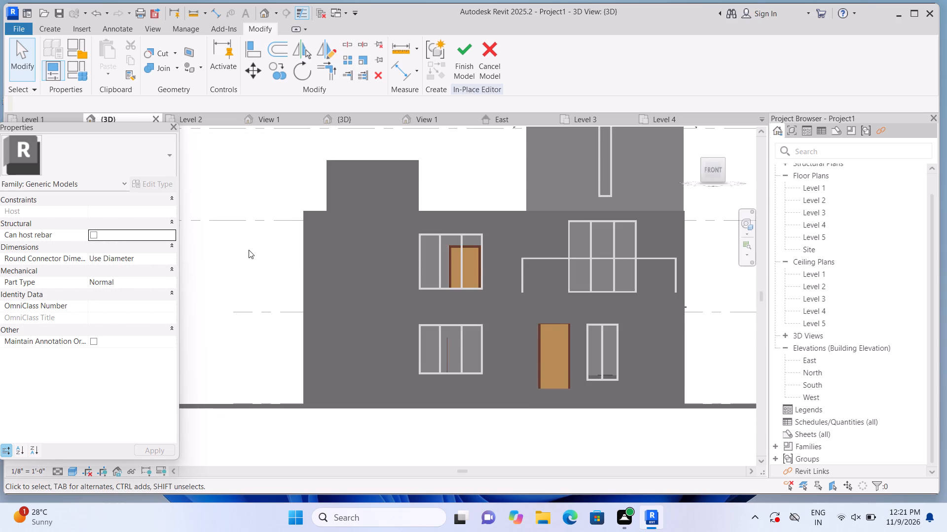
middle_drag(258, 258, 281, 286)
scroll(279, 286, up, 1)
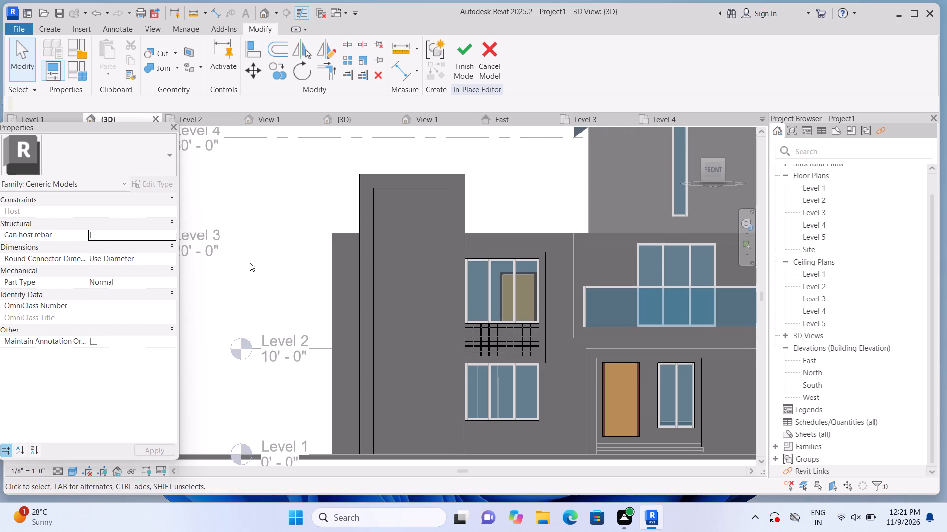
click(52, 30)
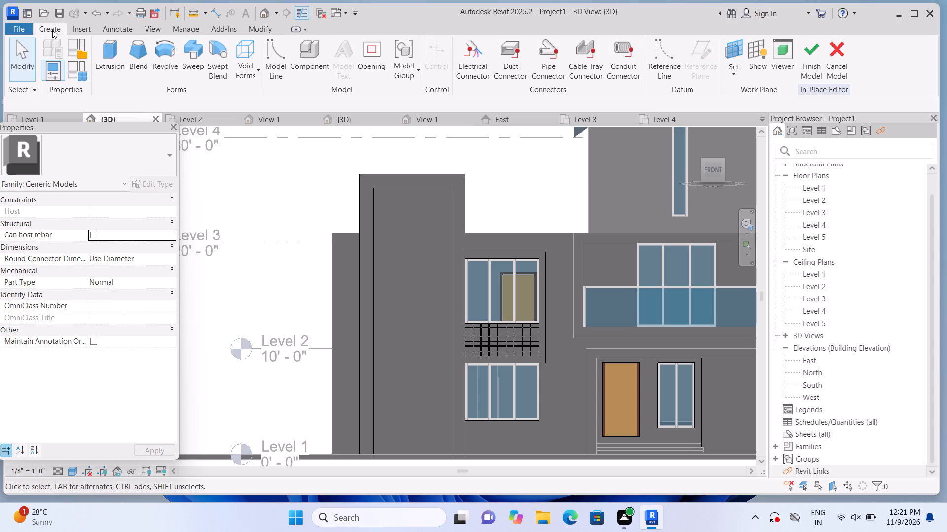
click(258, 66)
click(267, 97)
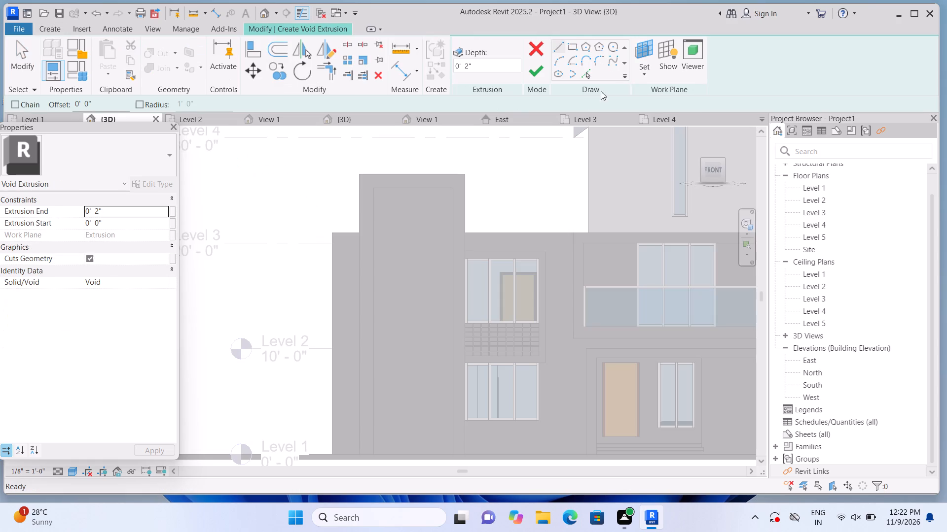
click(645, 74)
click(654, 110)
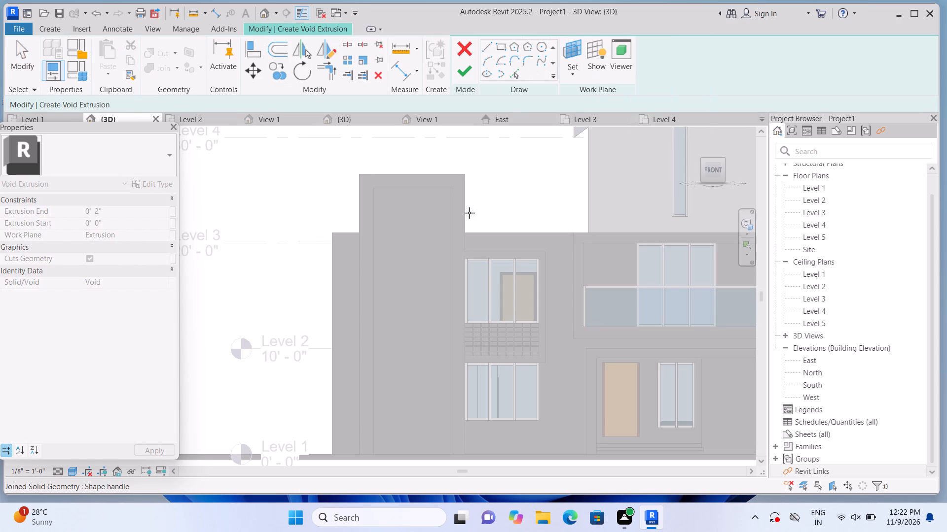
click(445, 221)
Sketch a thin horizontal rectangle 7'-6" wide across the tower recess, just below its top edge.
scroll(474, 187, down, 2)
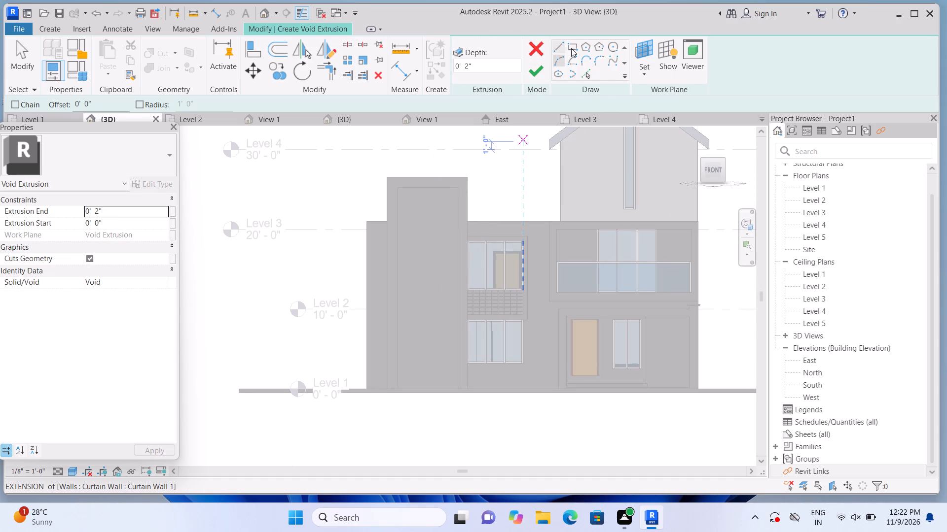
click(571, 48)
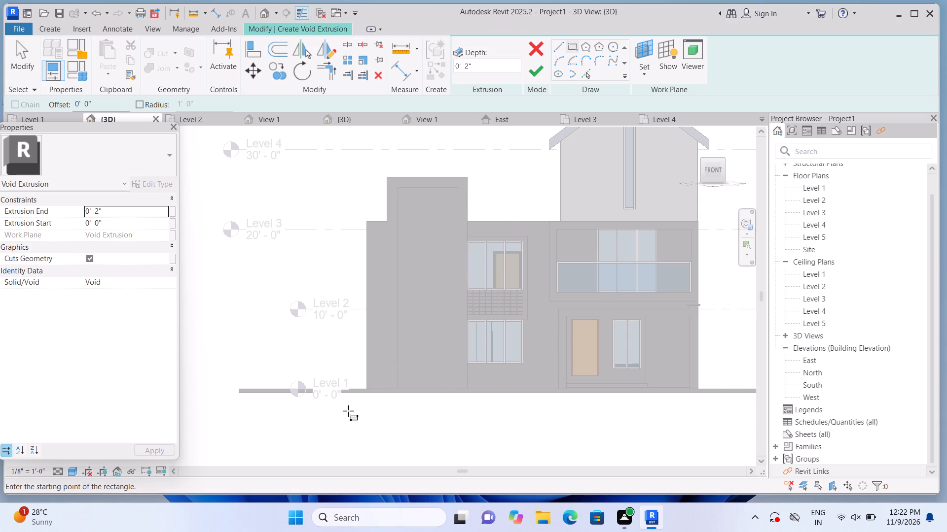
middle_drag(343, 408, 332, 379)
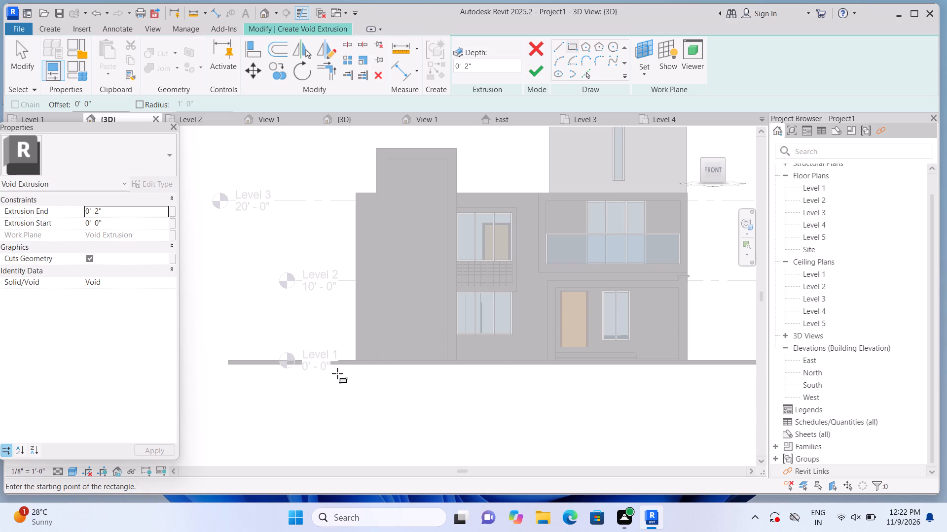
middle_drag(326, 158, 325, 254)
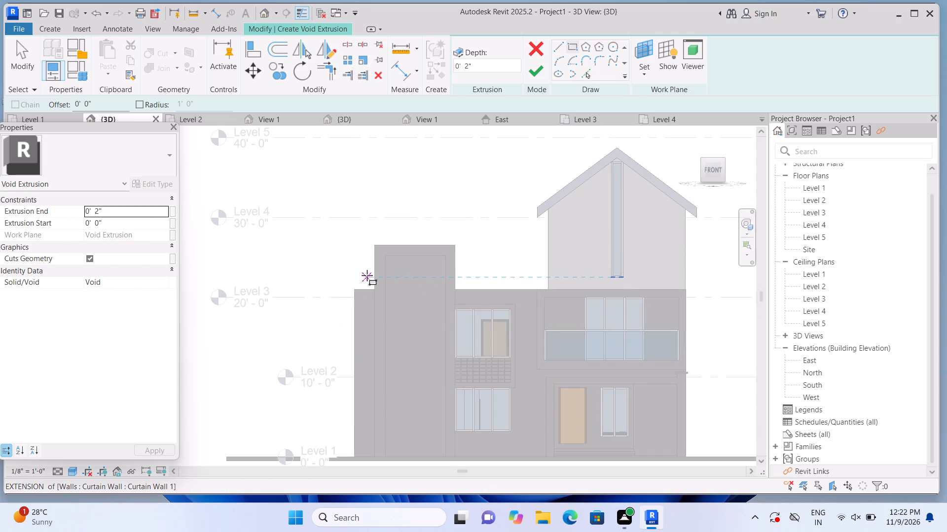
scroll(367, 275, up, 6)
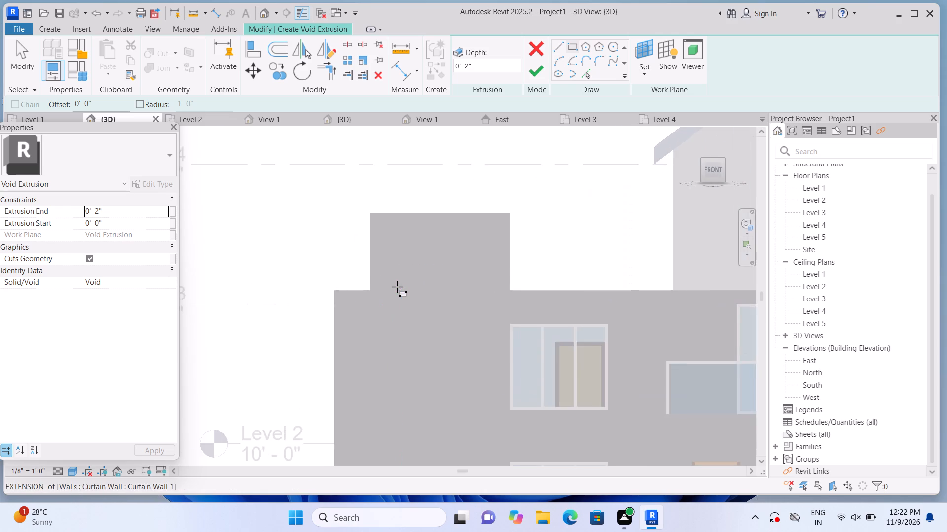
scroll(397, 281, up, 1)
middle_drag(397, 281, 387, 228)
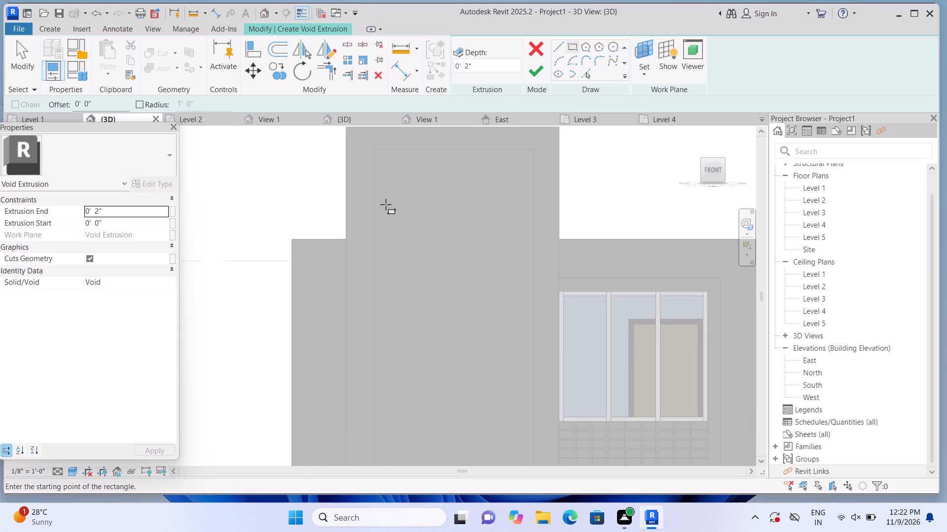
click(373, 169)
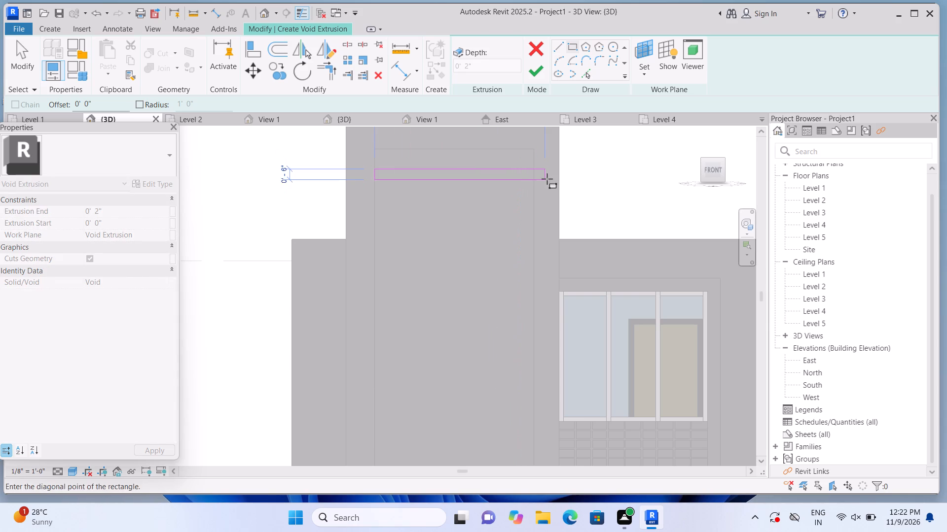
scroll(534, 175, up, 1)
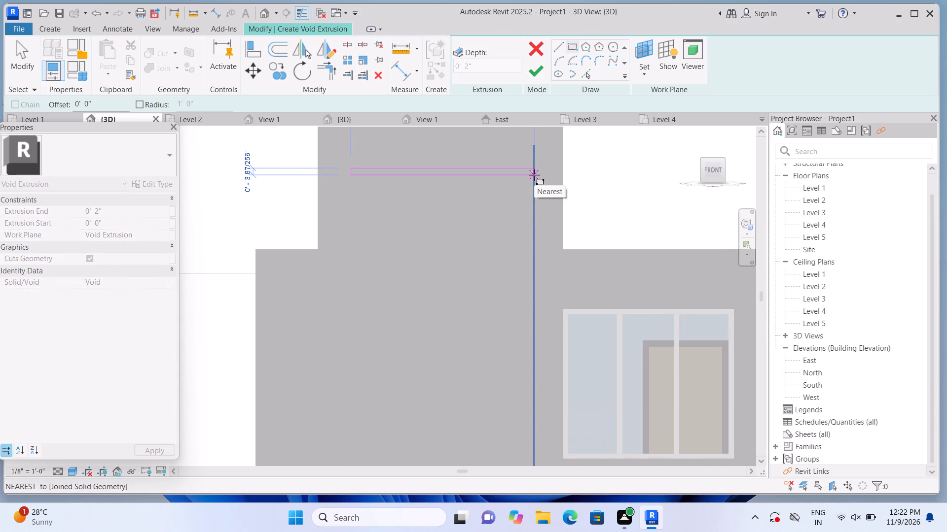
click(534, 172)
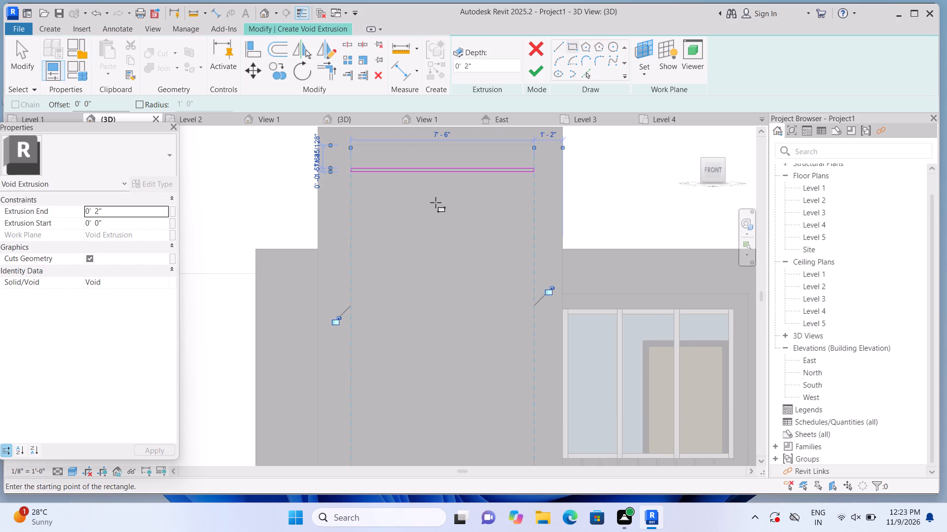
key(Escape)
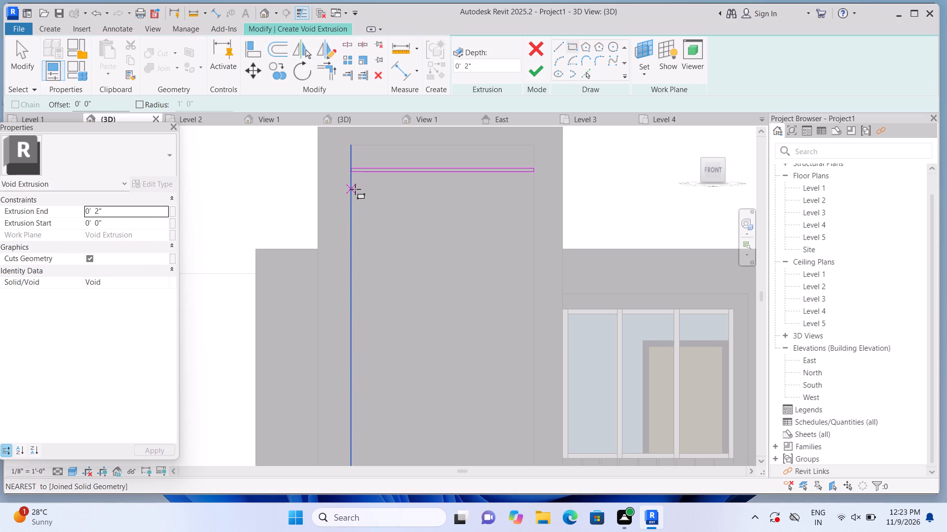
Sketch a second and third thin horizontal rectangle, 7'-6" wide, below the first, the third about 2 21/32" tall.
click(355, 191)
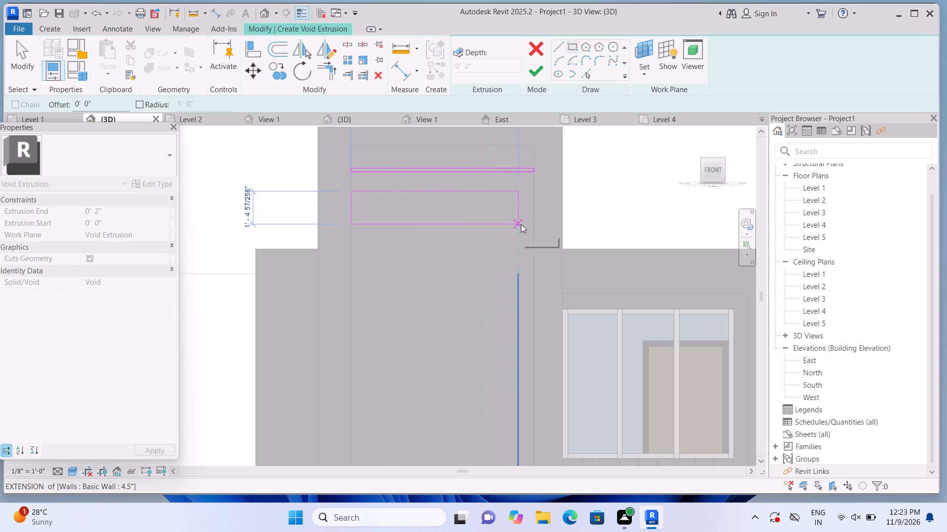
key(Escape)
click(353, 196)
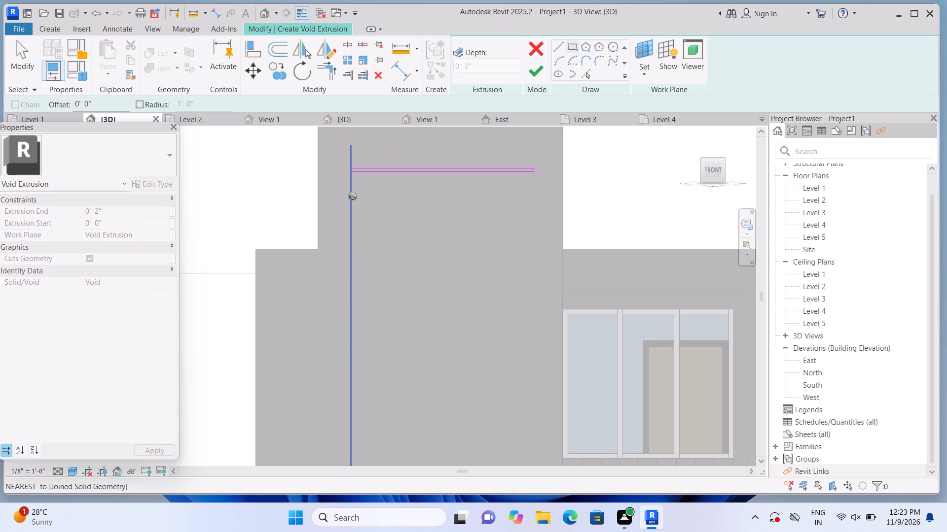
click(531, 200)
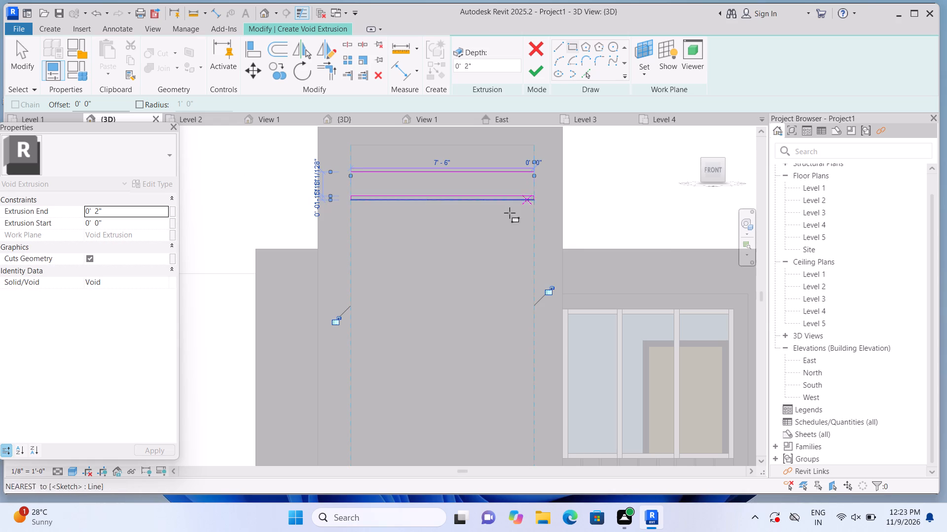
key(Escape)
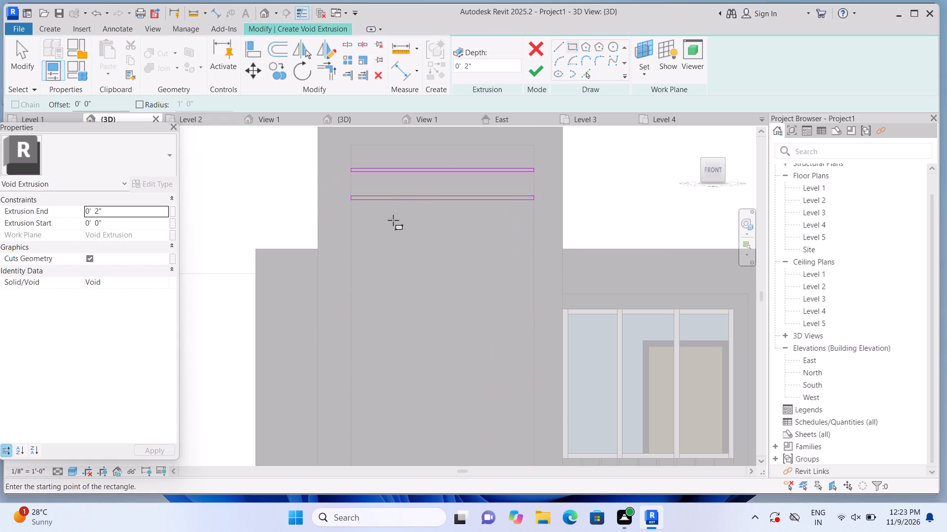
click(353, 221)
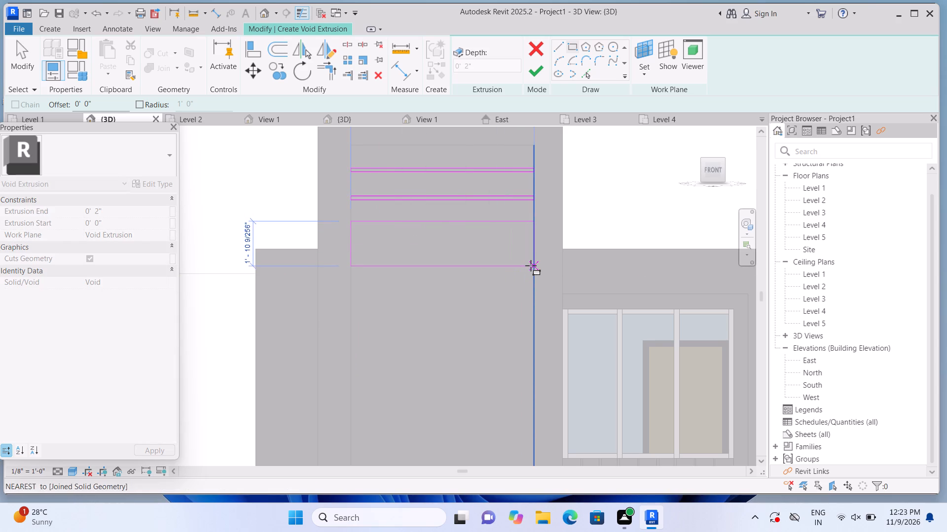
click(530, 227)
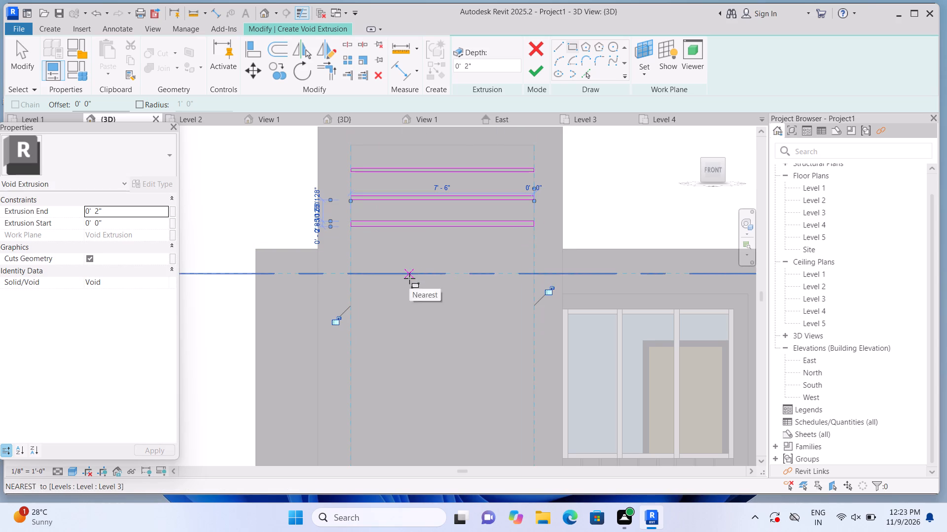
key(Escape)
Sketch a fourth and fifth 7'-6" wide rectangle below the third, about 2 29/32" and 2 3/16" tall.
middle_drag(418, 301, 406, 266)
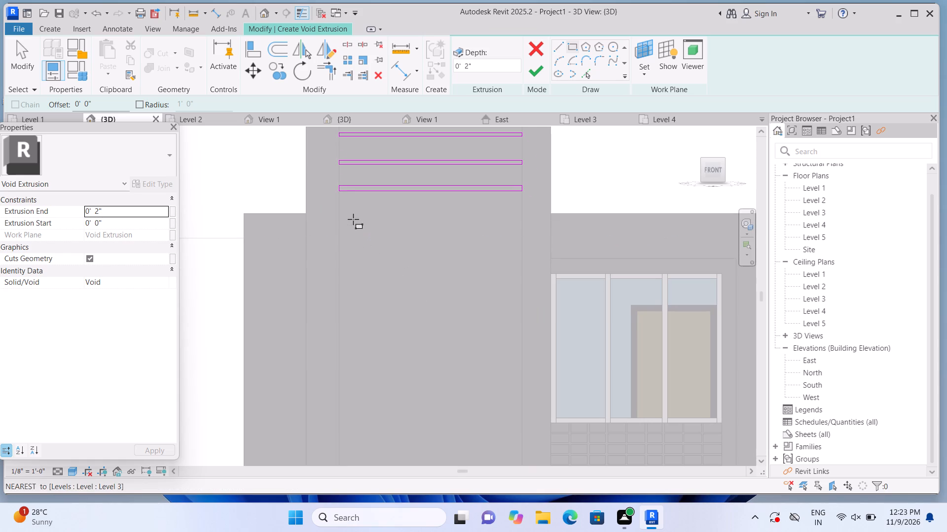
click(344, 216)
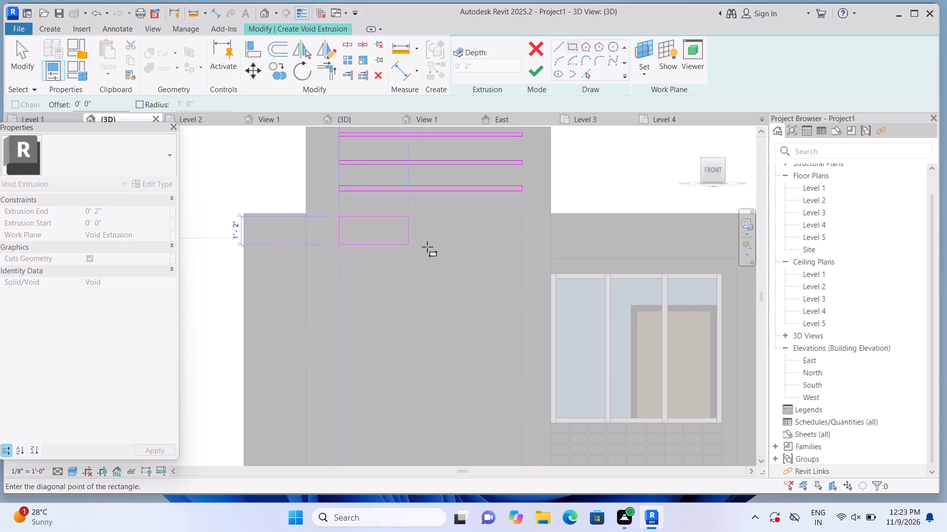
click(524, 222)
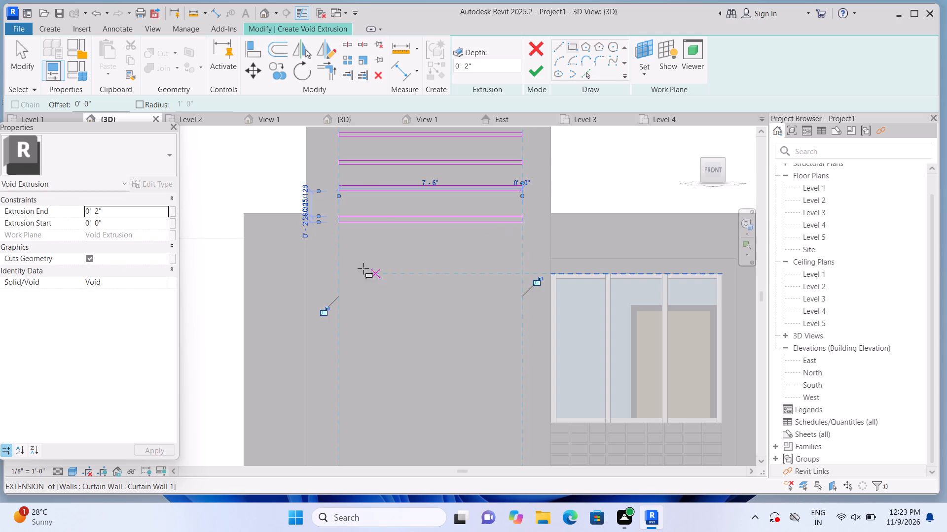
click(341, 247)
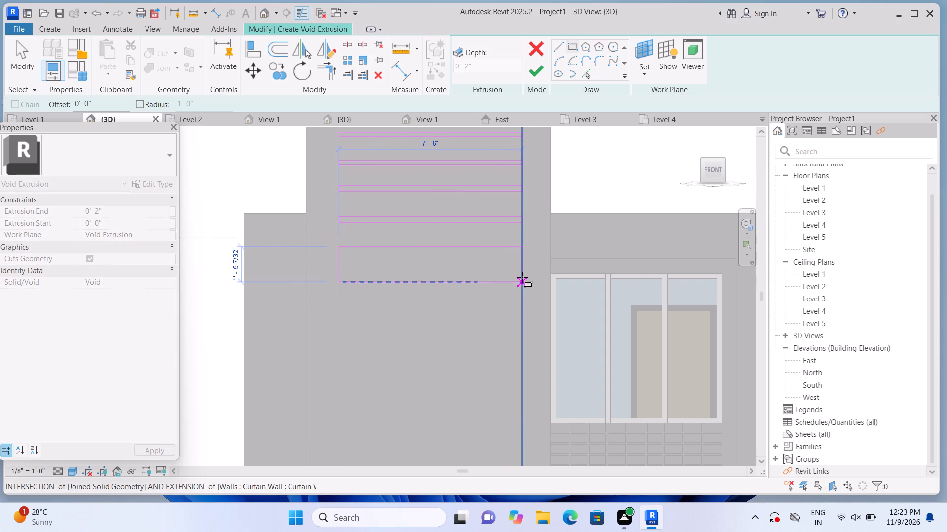
click(522, 251)
Sketch a sixth and seventh thin rectangle, 7'-6" wide, further down the tower recess, the seventh about 2 21/32" tall.
scroll(465, 320, up, 1)
middle_drag(465, 320, 465, 258)
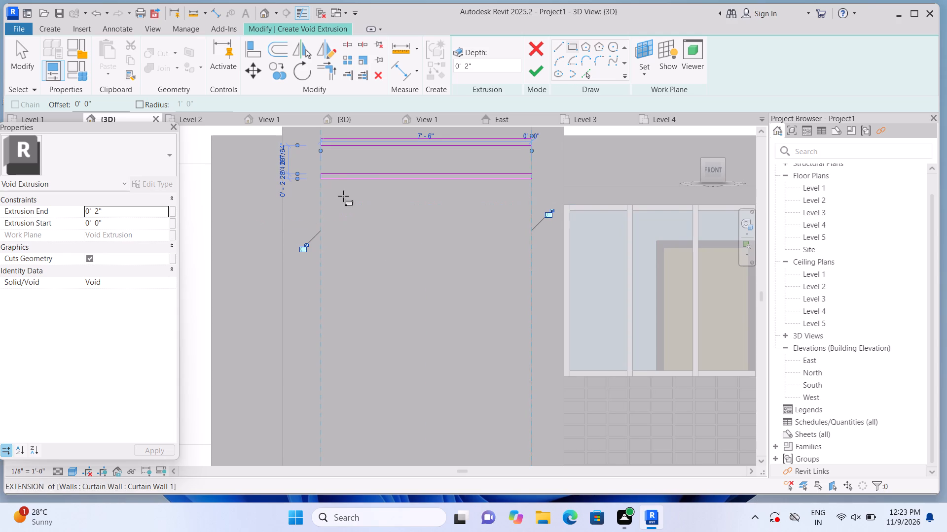
click(324, 203)
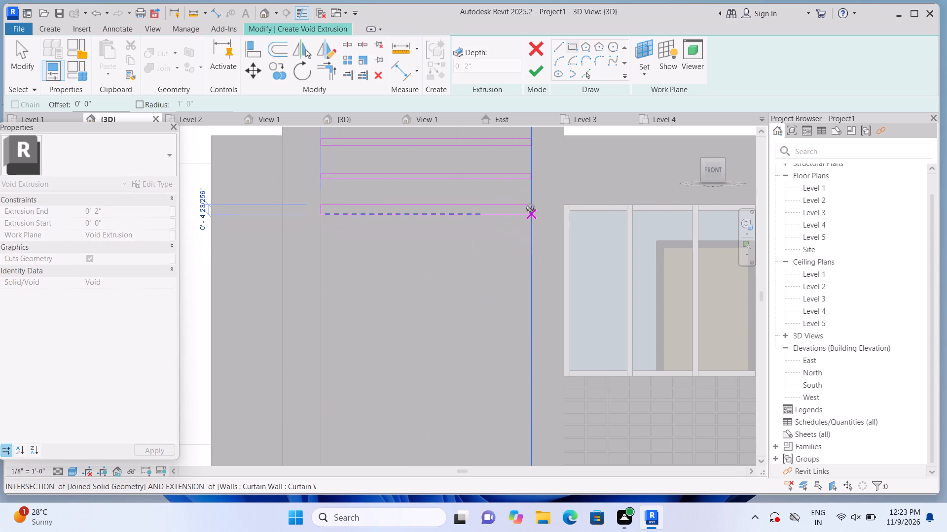
scroll(532, 217, up, 1)
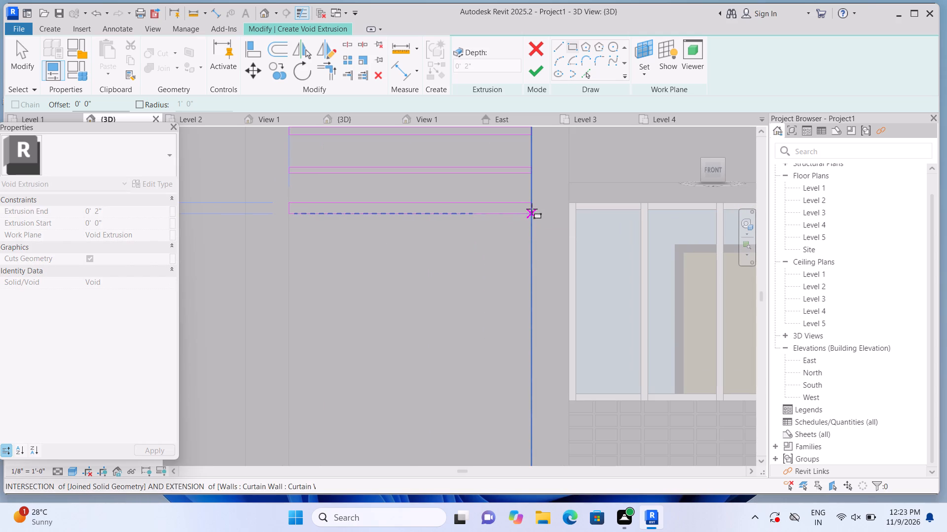
scroll(531, 214, up, 2)
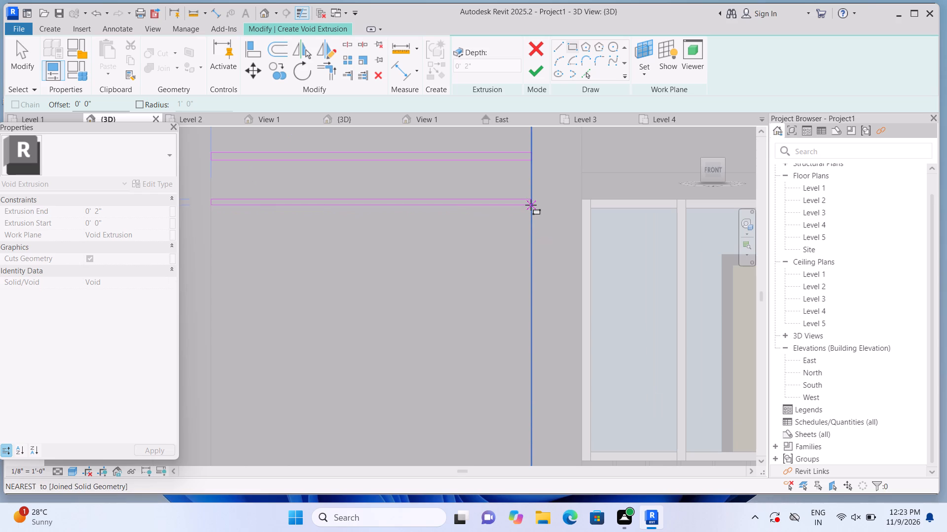
click(531, 205)
scroll(532, 205, down, 4)
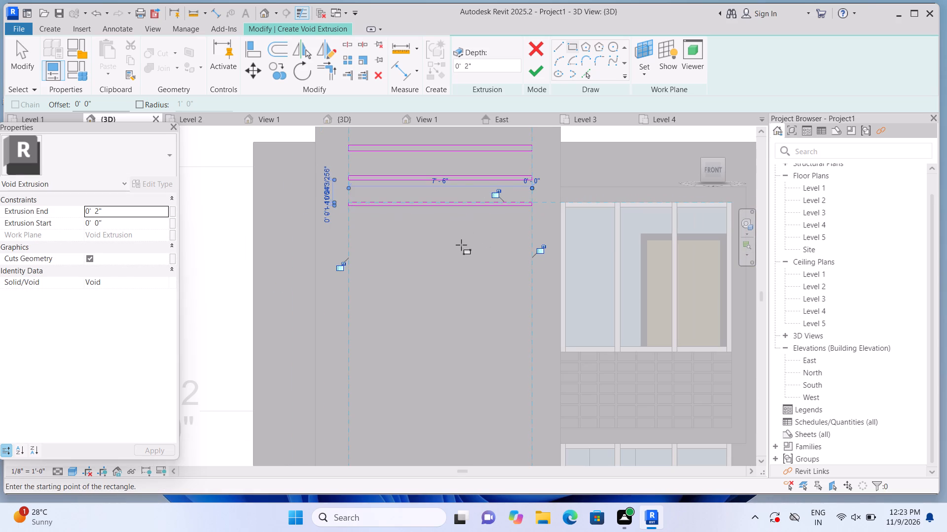
key(Escape)
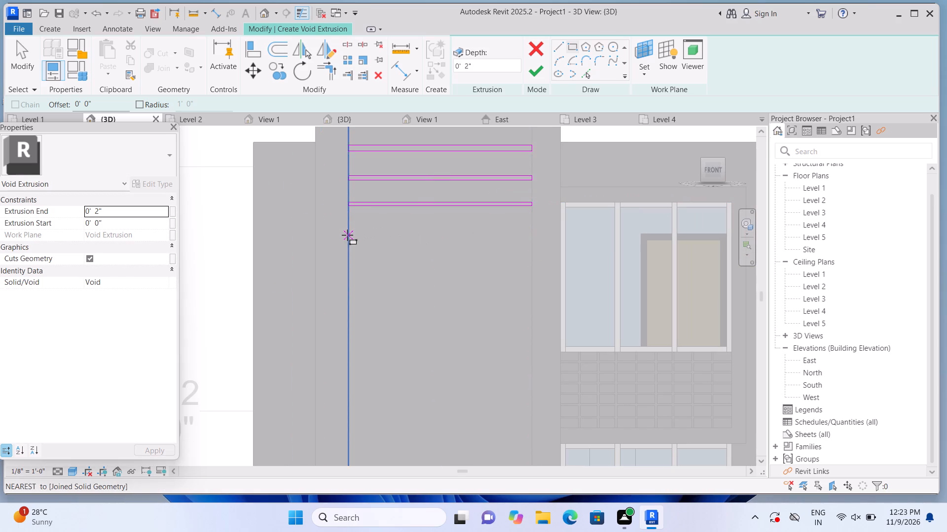
click(347, 233)
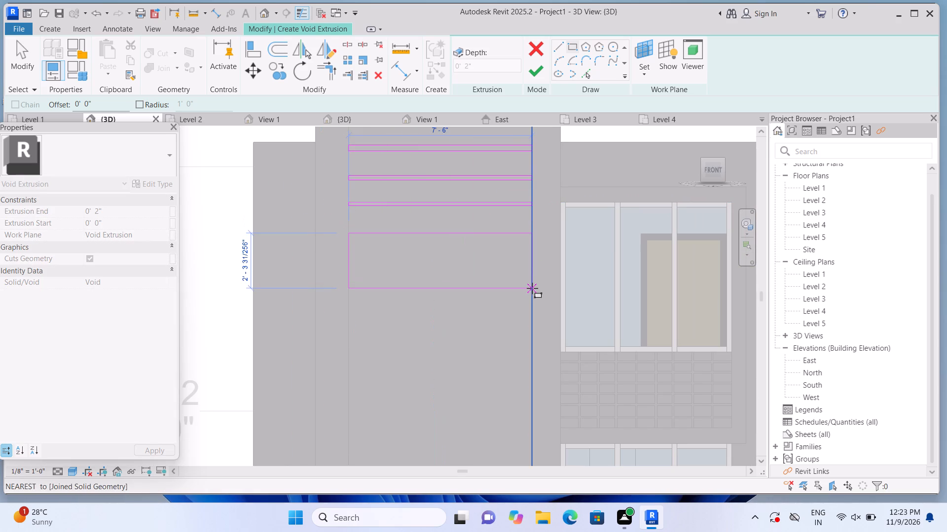
click(530, 238)
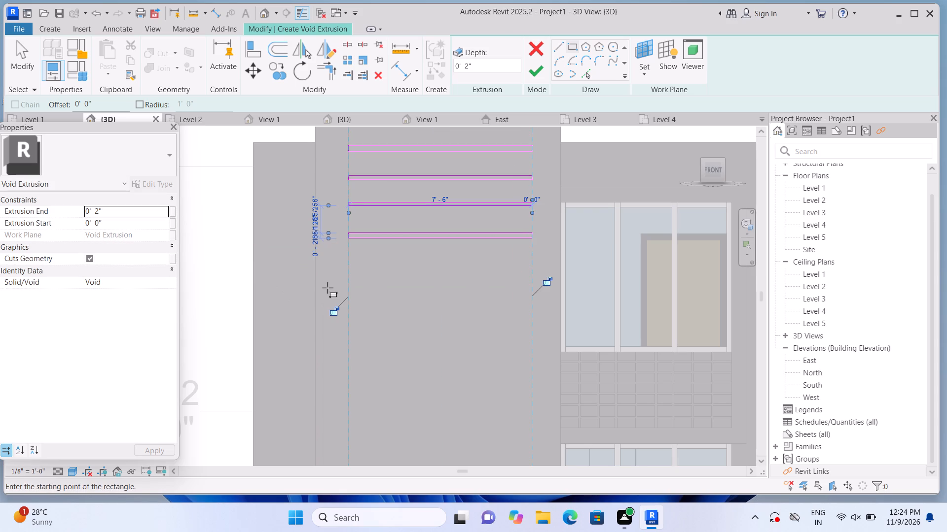
key(Escape)
Sketch the eighth, ninth and tenth thin rectangles, each 7'-6" wide, spaced down the tower recess, the ninth about 2 5/16" tall.
middle_drag(379, 301, 375, 208)
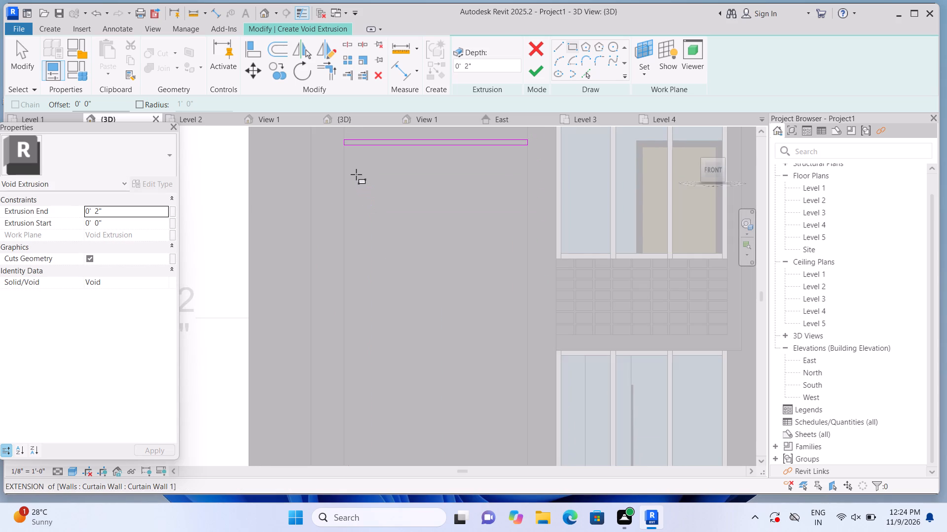
scroll(363, 188, down, 4)
scroll(376, 196, up, 4)
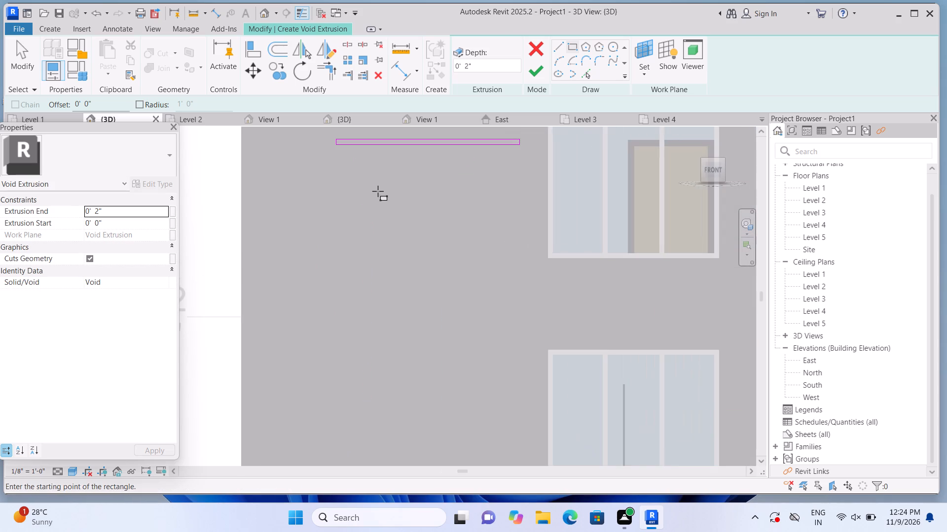
middle_drag(379, 187, 384, 239)
scroll(384, 239, up, 1)
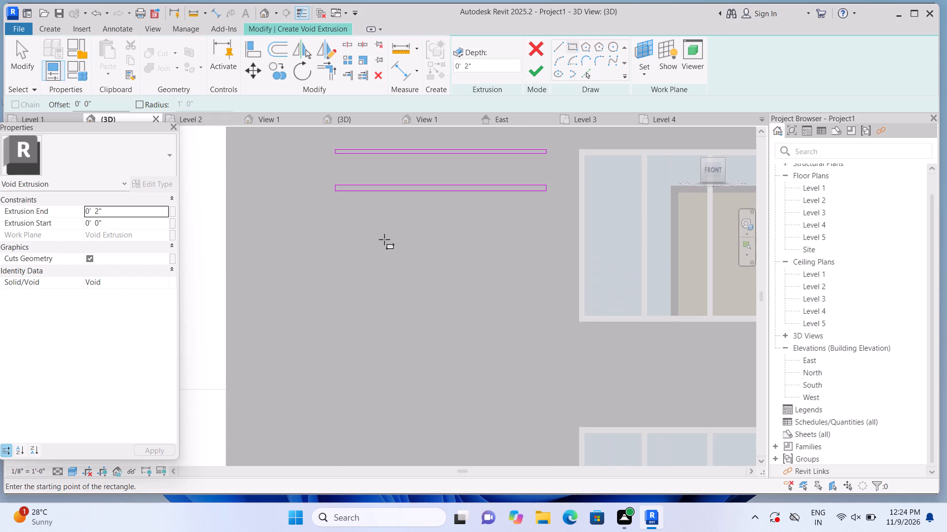
click(335, 222)
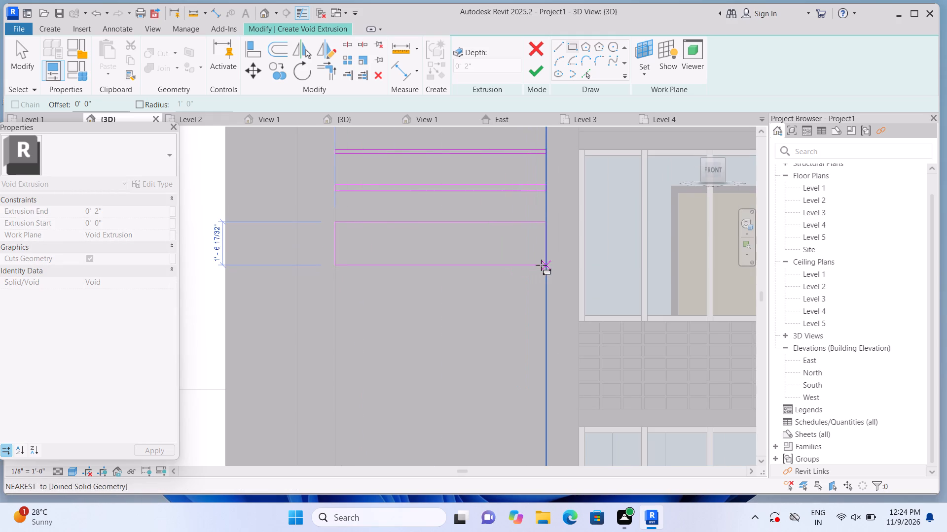
click(543, 227)
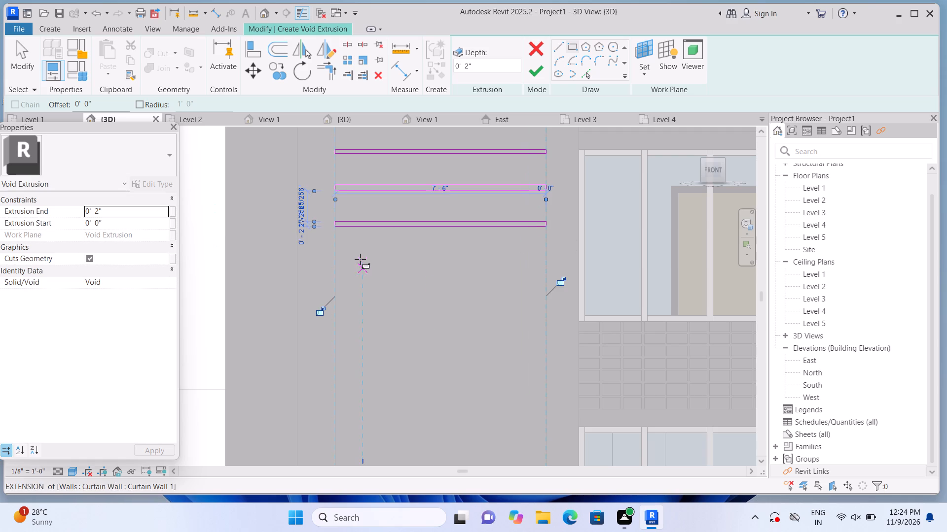
click(335, 254)
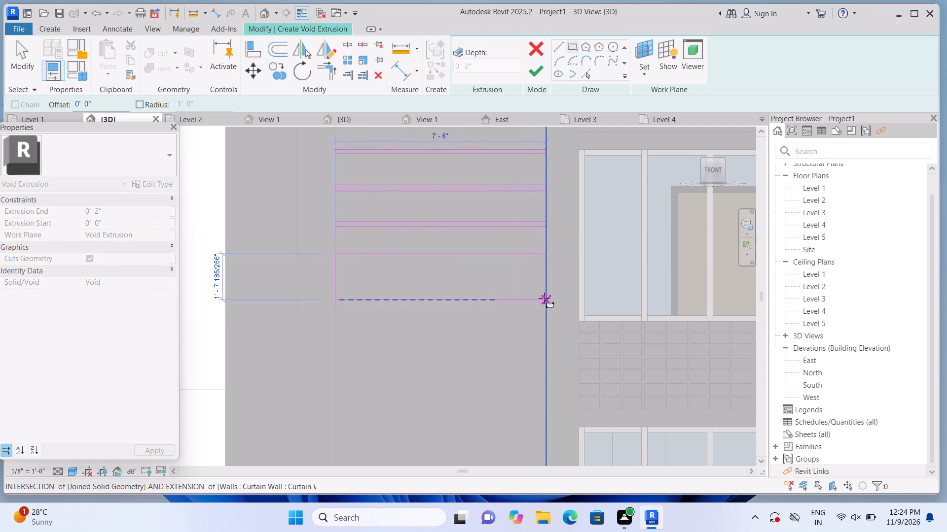
click(542, 259)
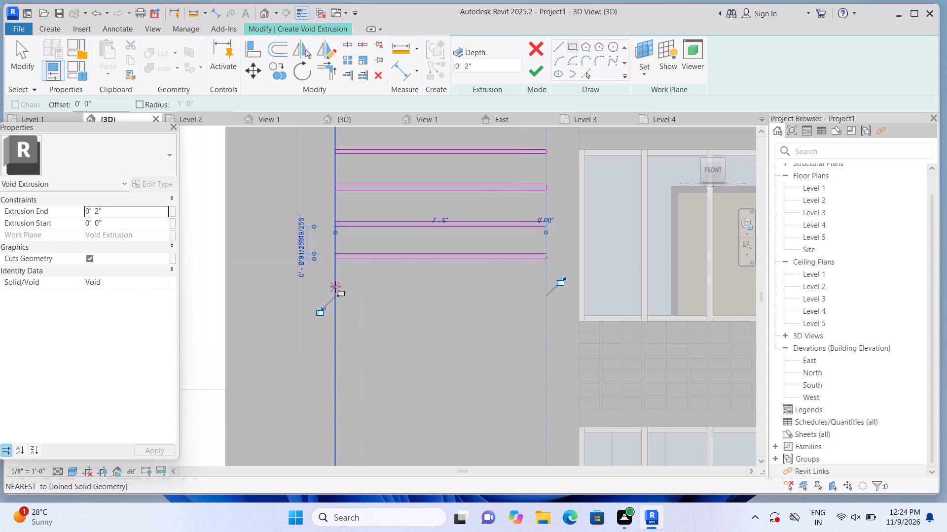
click(335, 289)
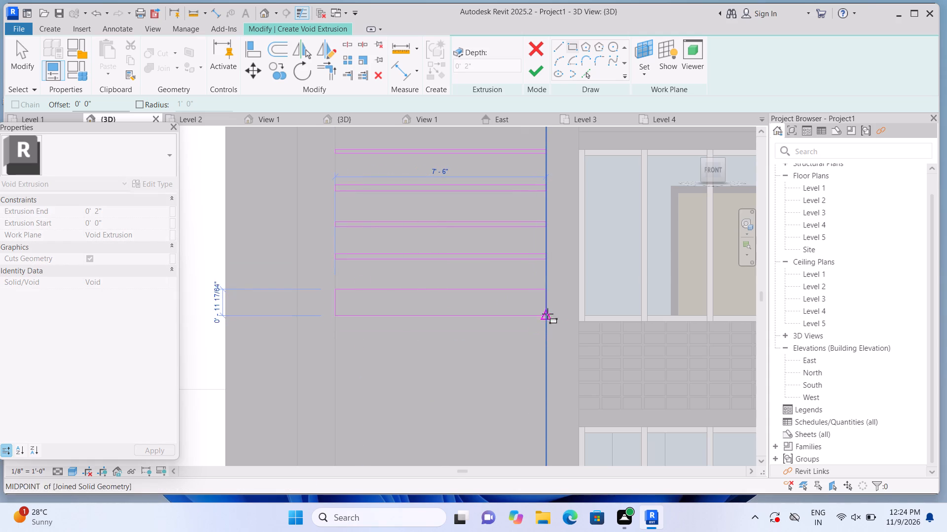
click(548, 294)
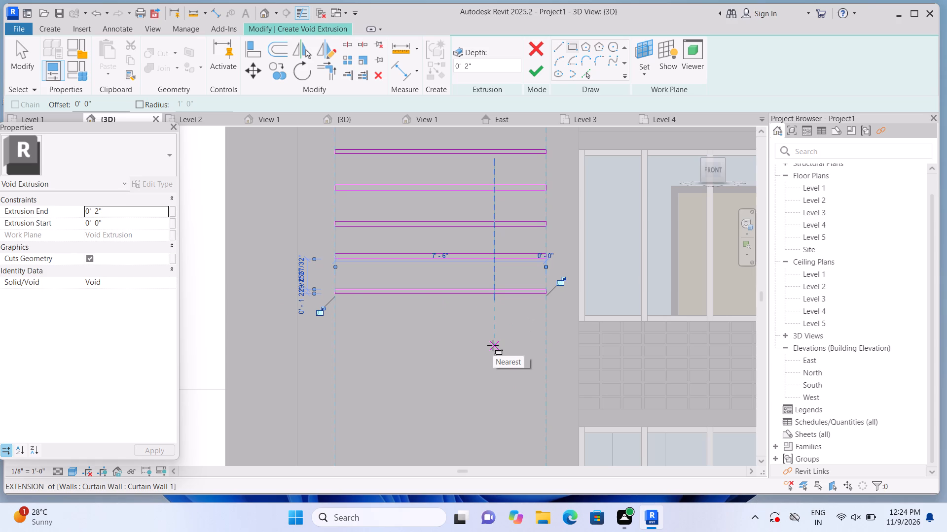
key(Escape)
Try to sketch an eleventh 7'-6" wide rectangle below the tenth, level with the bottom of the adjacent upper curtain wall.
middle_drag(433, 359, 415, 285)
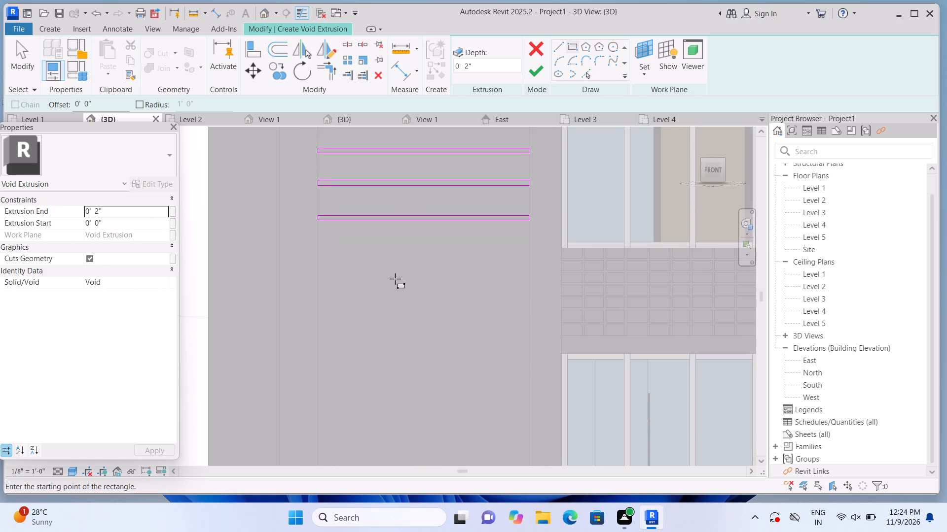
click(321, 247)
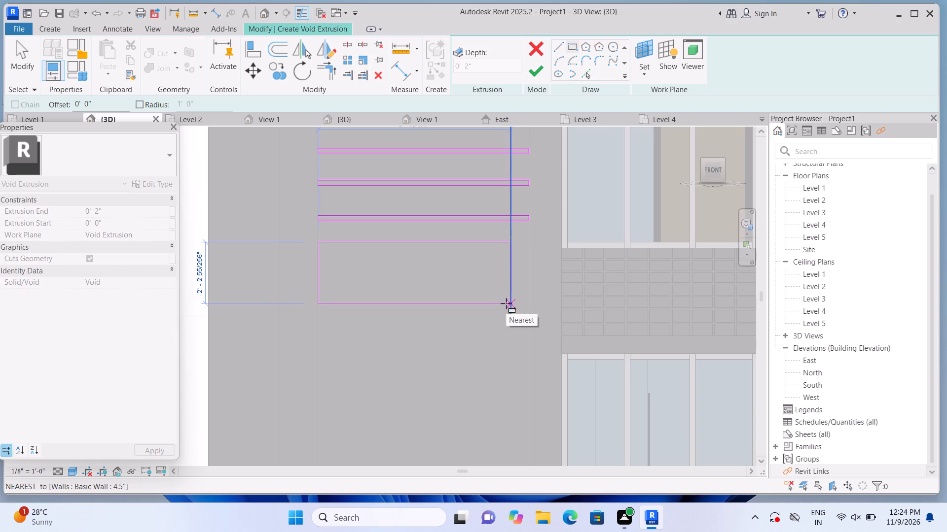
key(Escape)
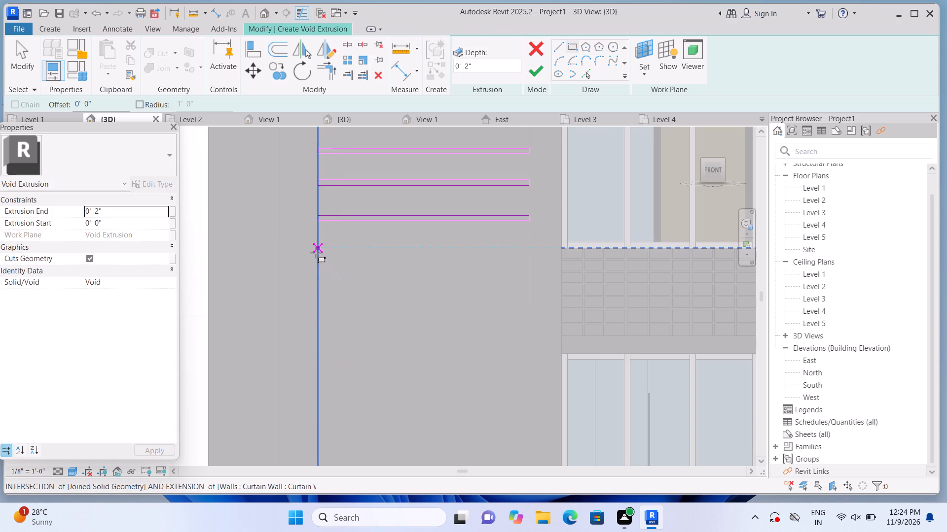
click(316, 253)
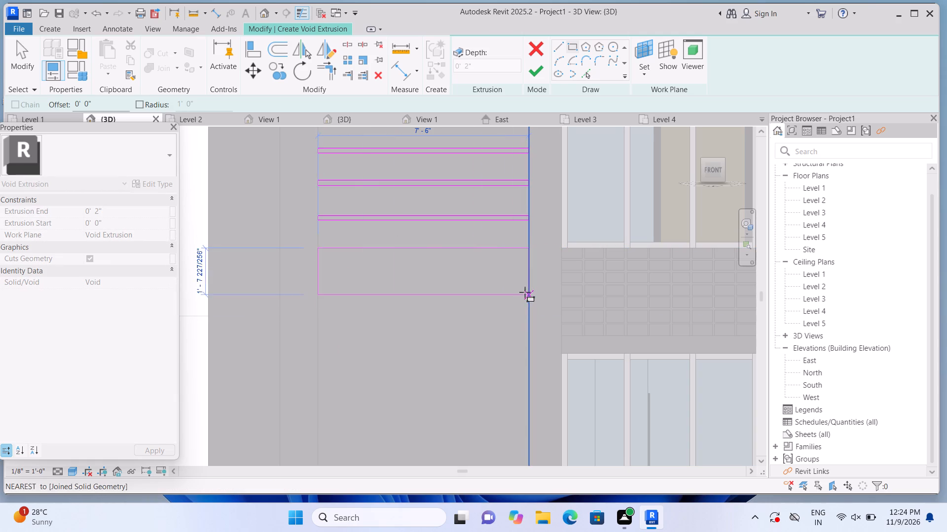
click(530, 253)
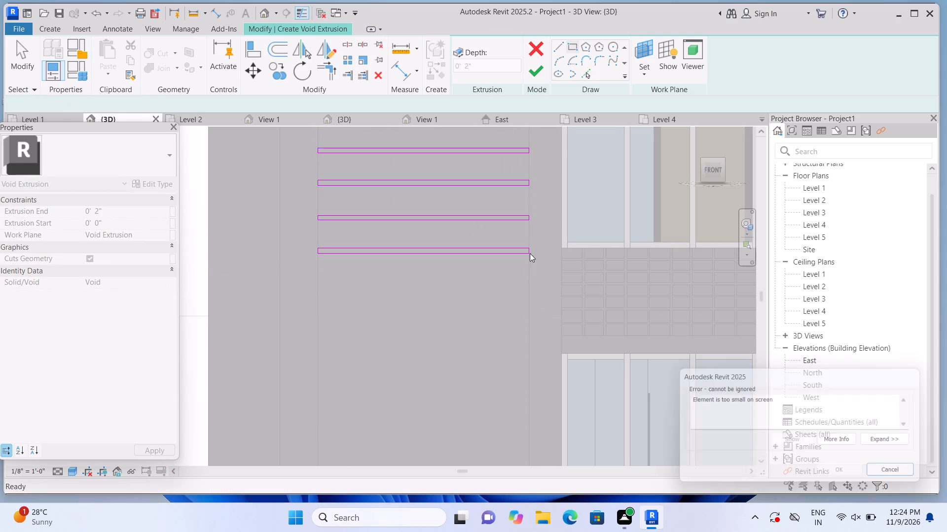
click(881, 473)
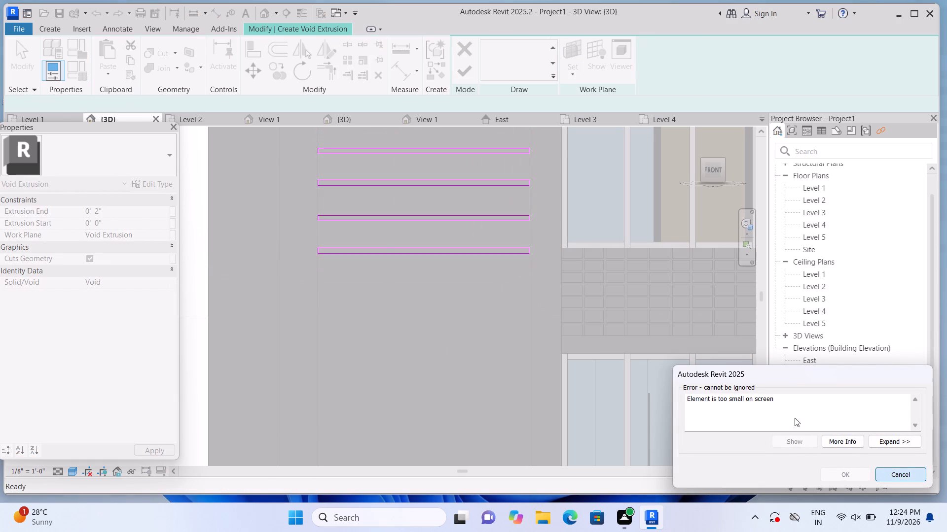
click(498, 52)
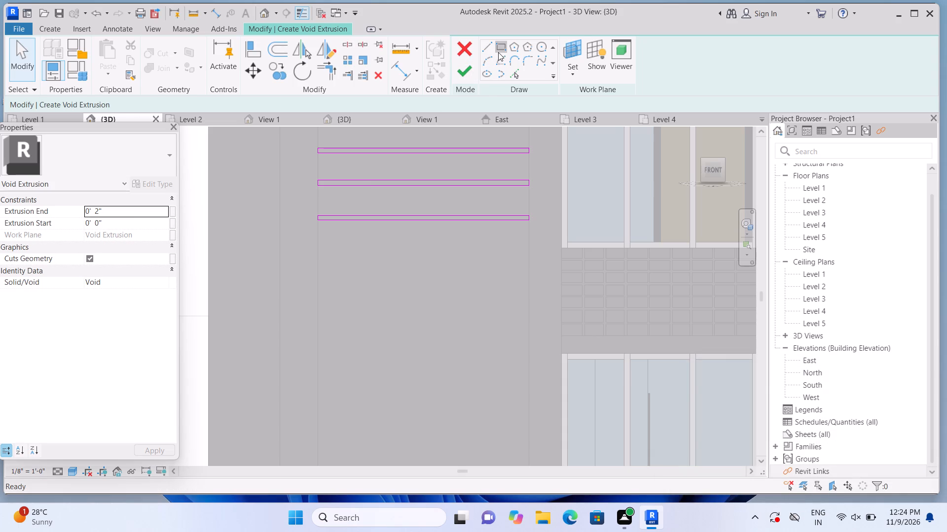
Sketch an eleventh thin 7'-6" wide rectangle level with the upper curtain wall's bottom edge, and a twelfth below it.
click(320, 248)
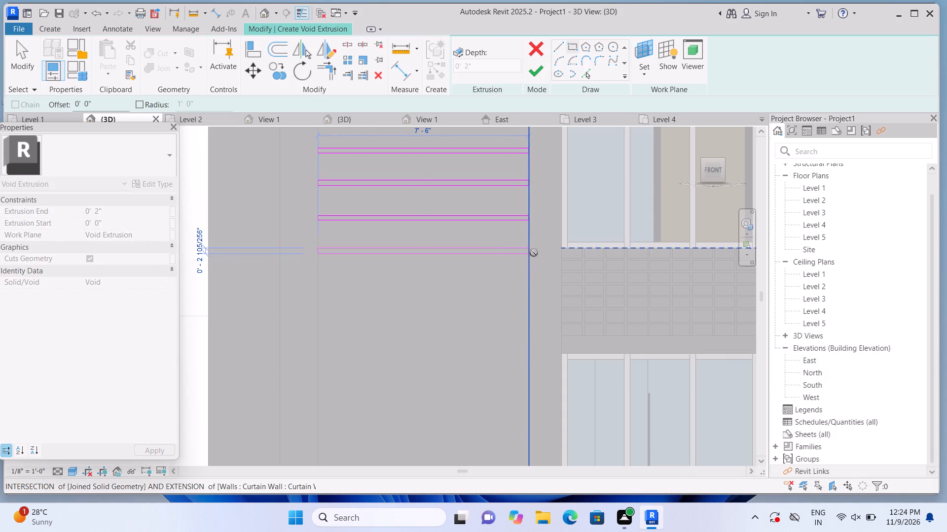
scroll(534, 255, up, 1)
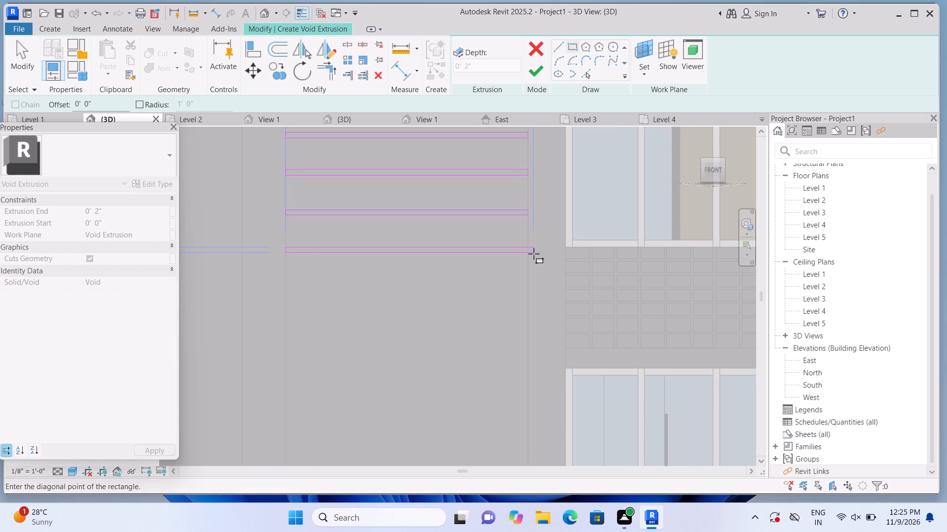
double_click(531, 254)
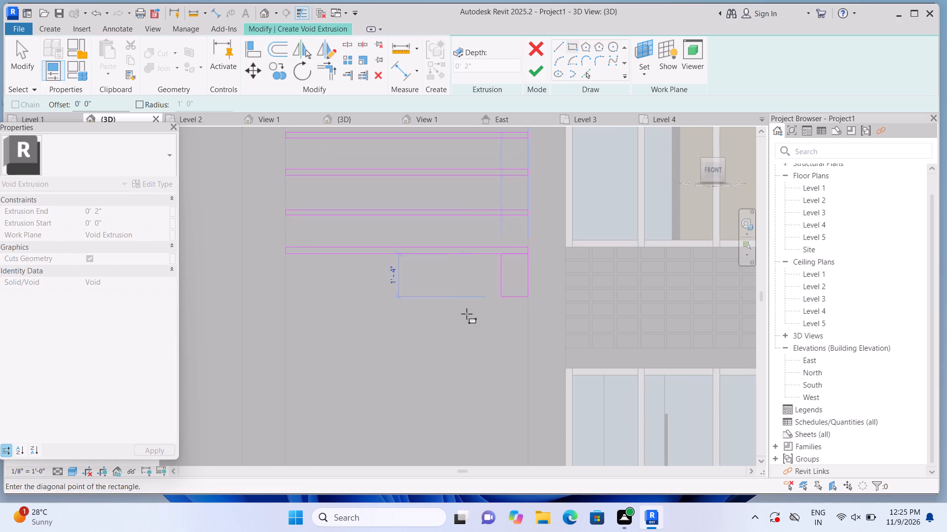
key(Escape)
scroll(450, 315, down, 1)
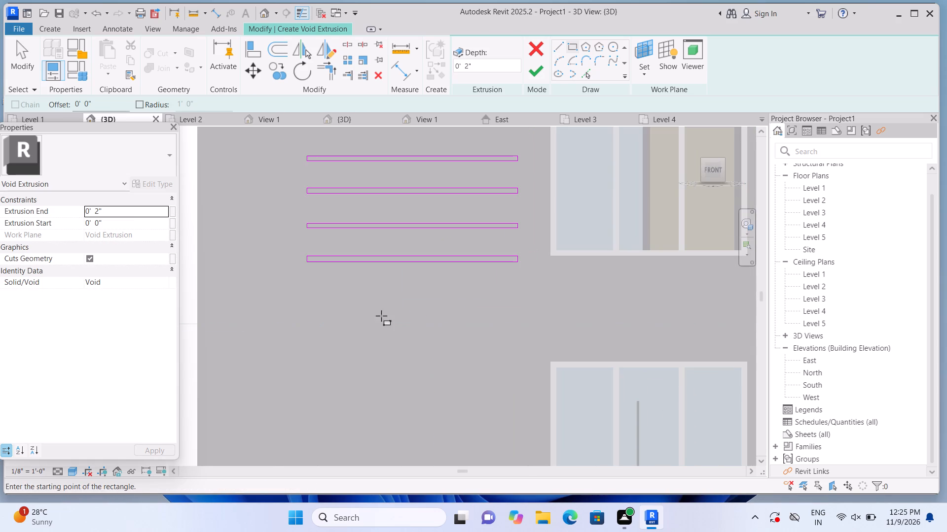
middle_drag(370, 309, 364, 252)
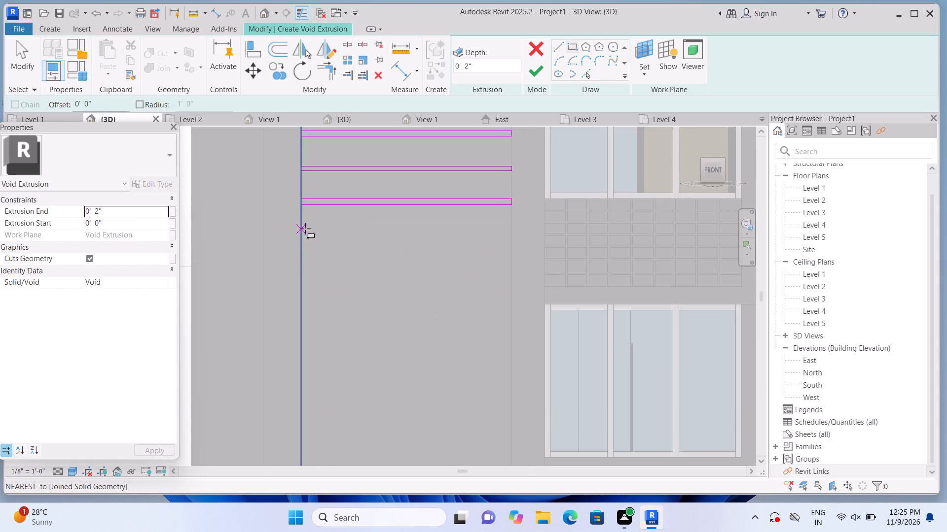
click(303, 232)
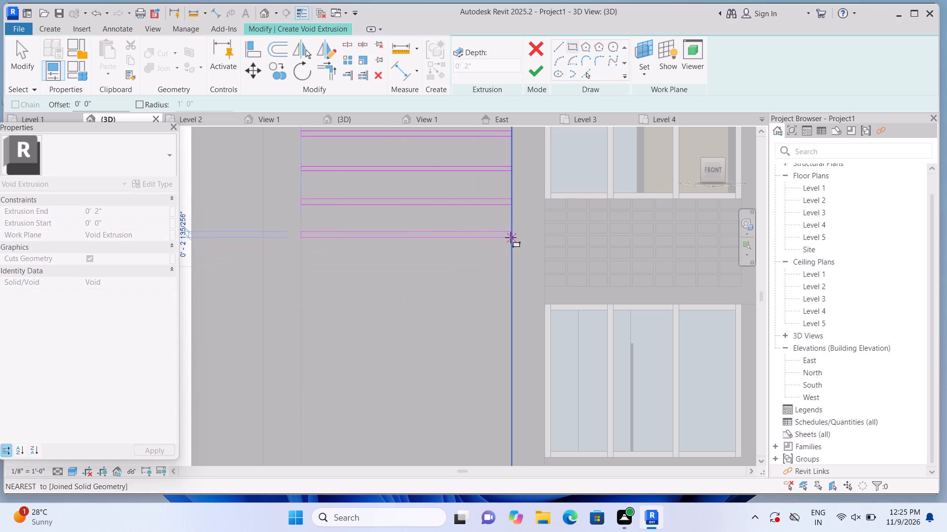
click(510, 236)
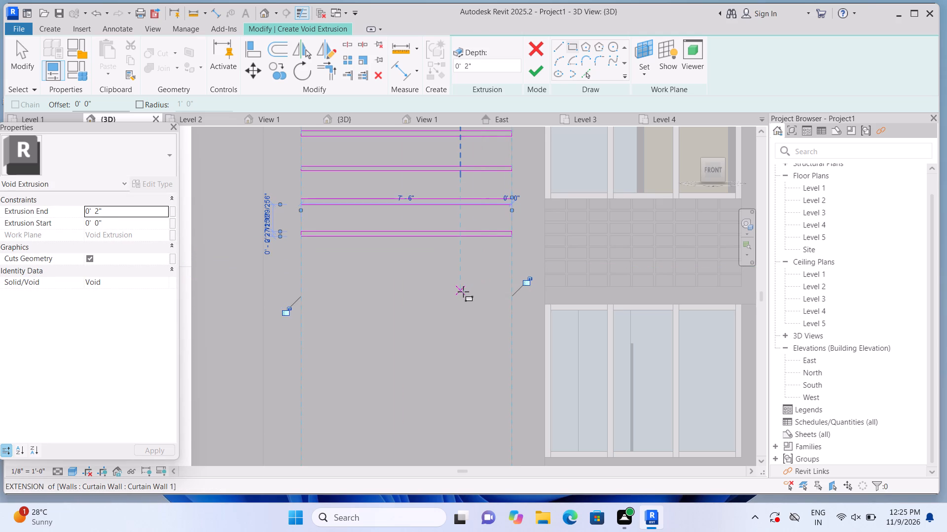
key(Escape)
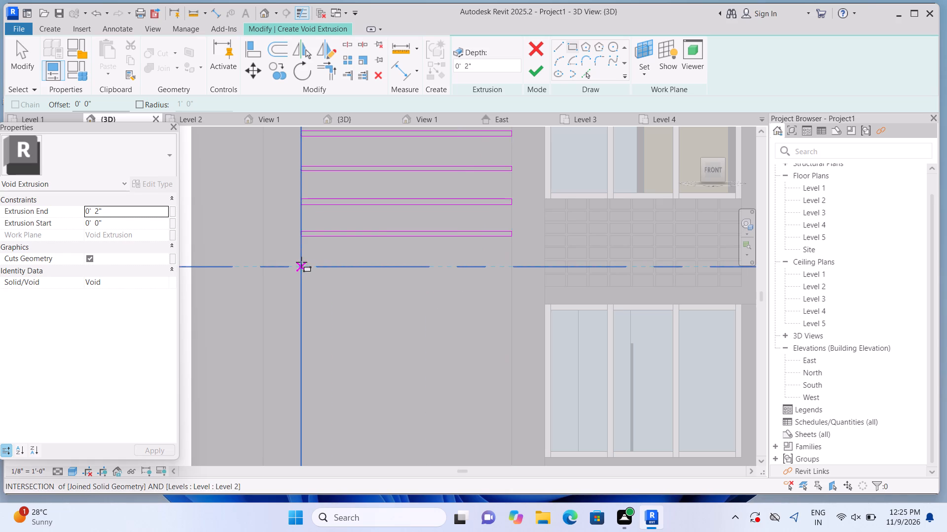
Sketch a thirteenth 7'-6" wide rectangle starting at the Level 2 line and a fourteenth level with the lower curtain wall's top edge.
click(300, 263)
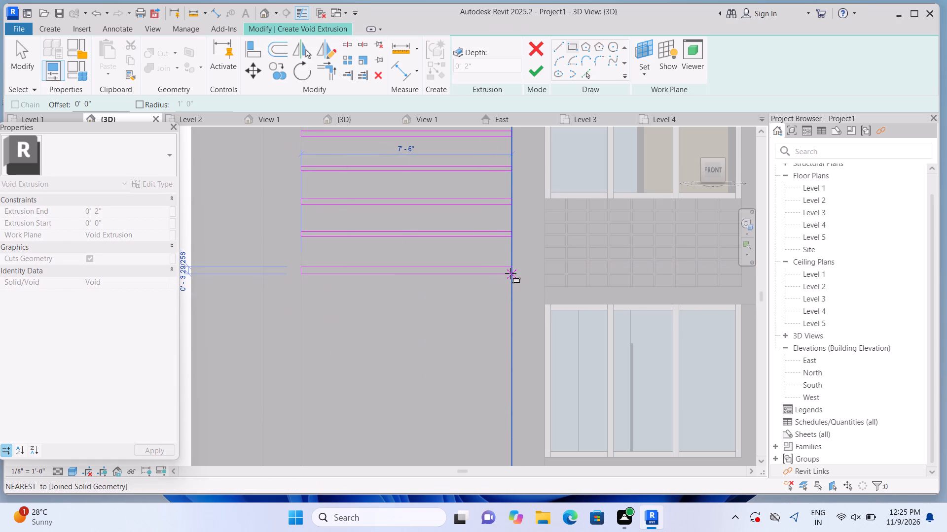
click(510, 273)
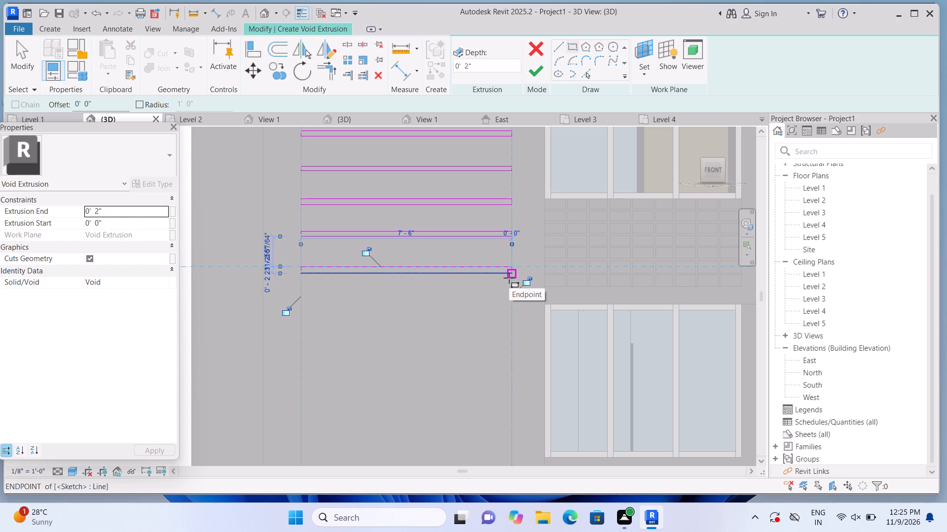
key(Escape)
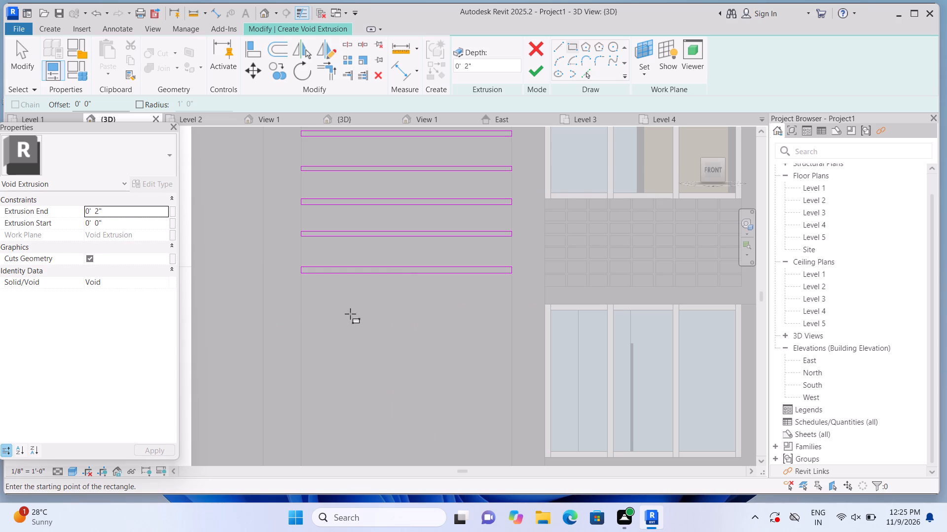
click(302, 302)
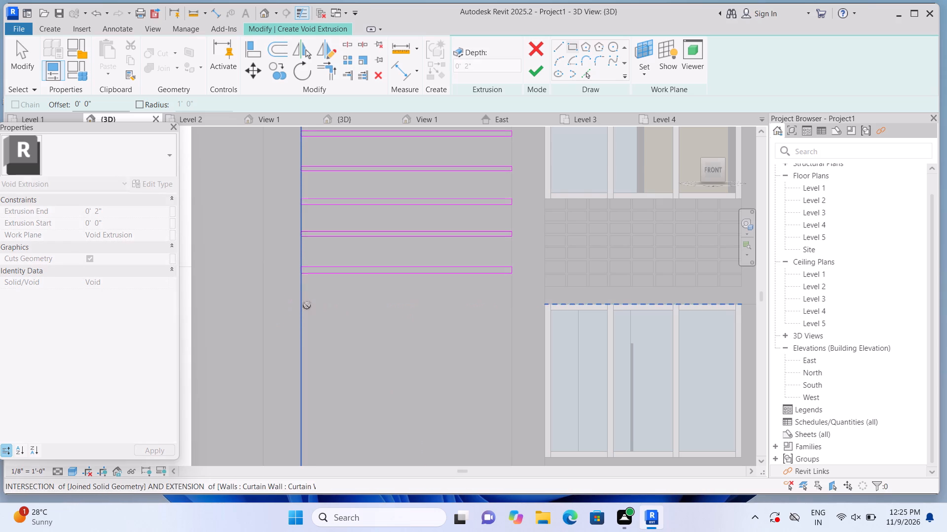
click(510, 311)
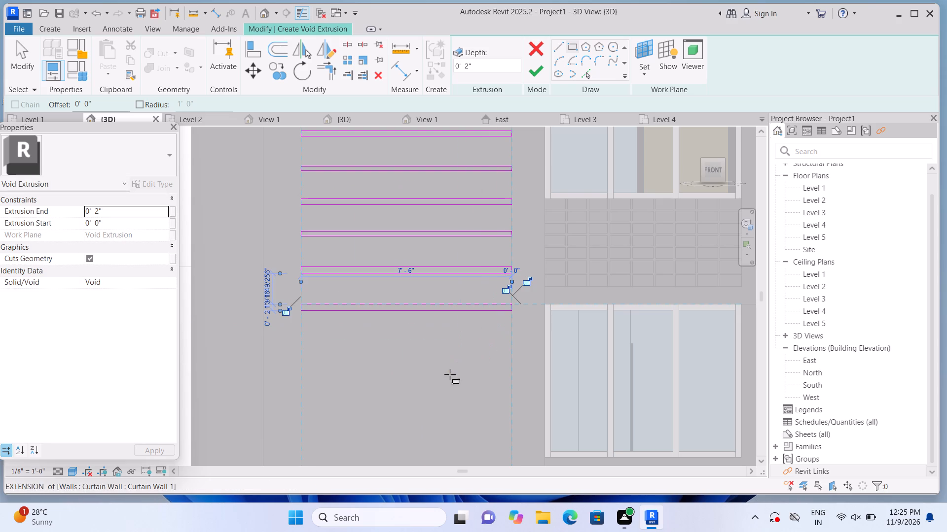
key(Escape)
Sketch a fifteenth and sixteenth 7'-6" wide rectangle below the fourteenth, about 2 21/32" and 1 11/16" tall.
middle_drag(448, 374, 451, 268)
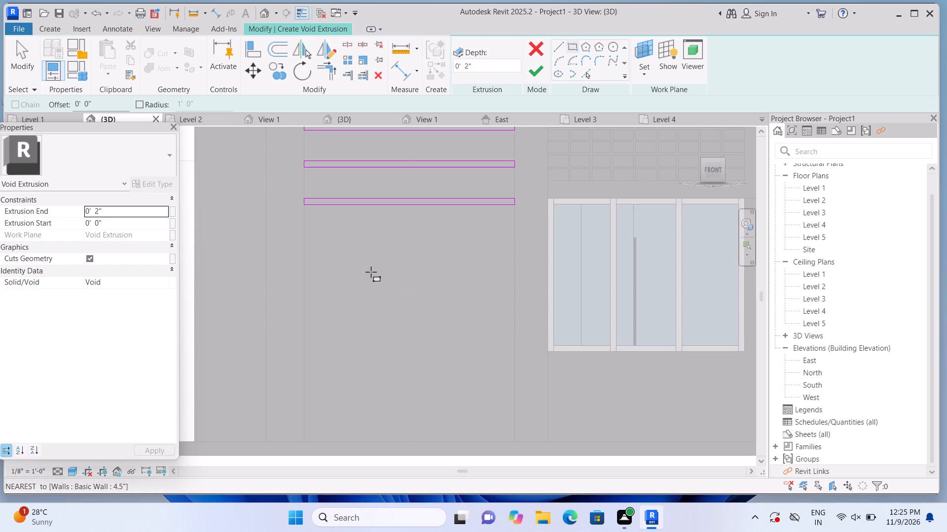
click(307, 235)
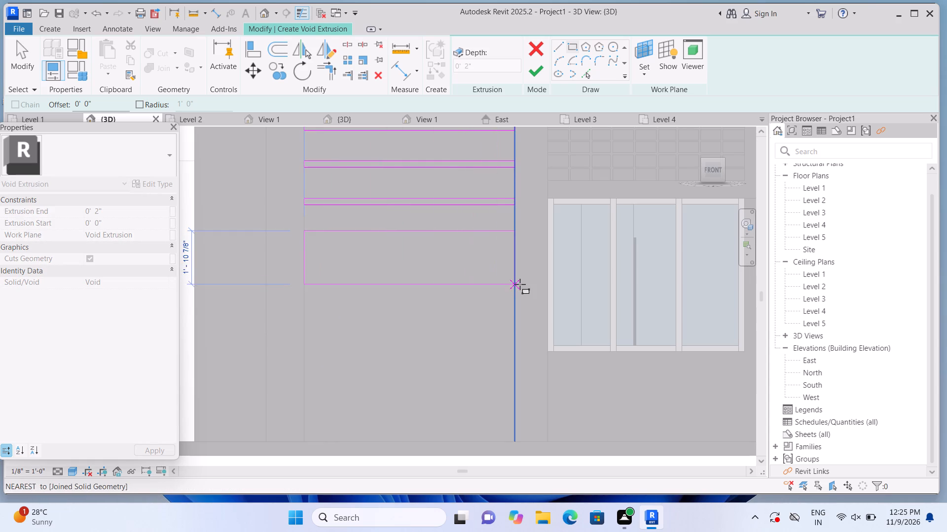
click(518, 237)
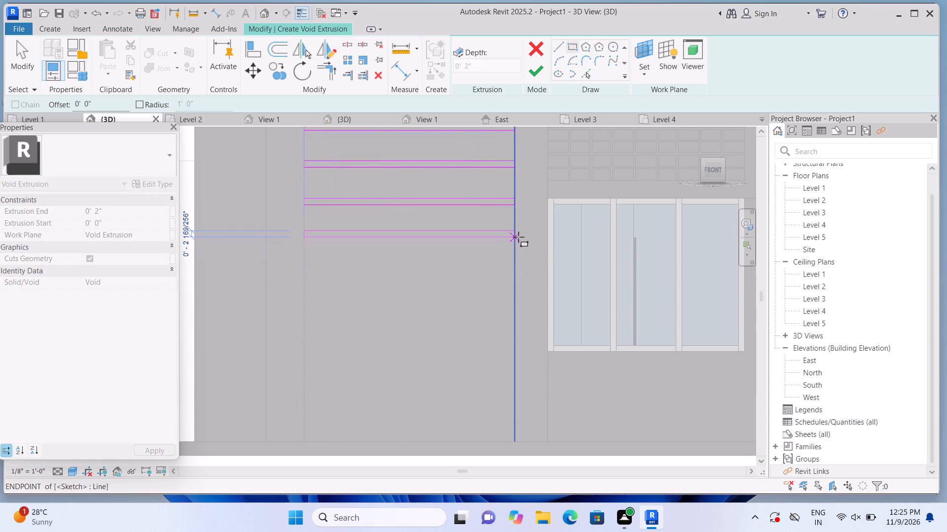
key(Escape)
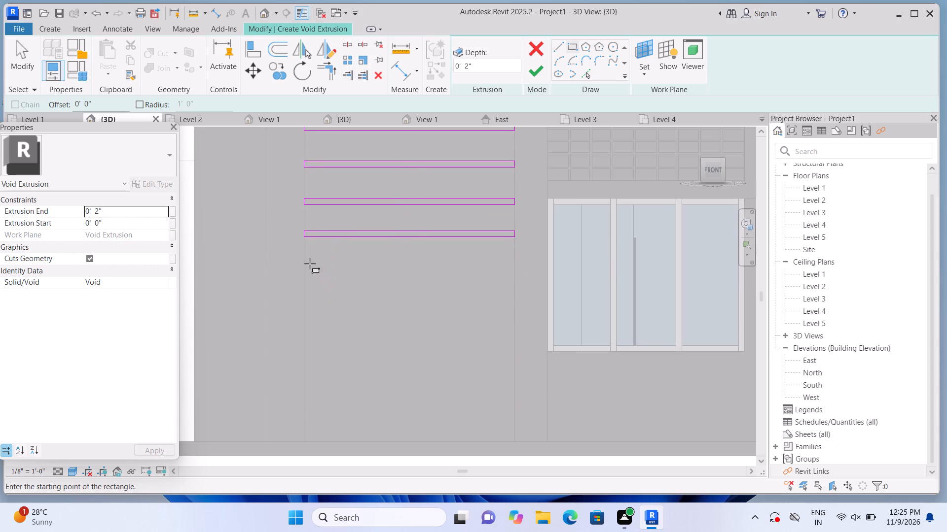
click(303, 266)
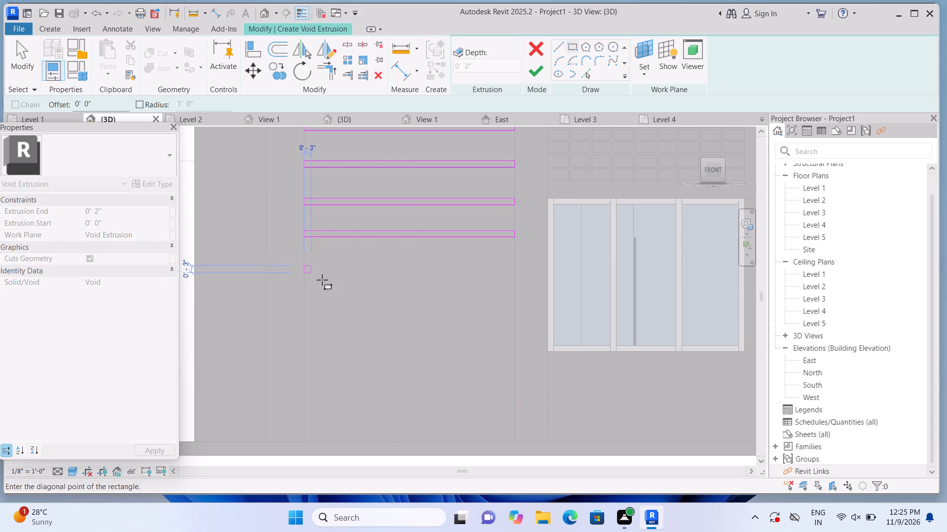
click(511, 269)
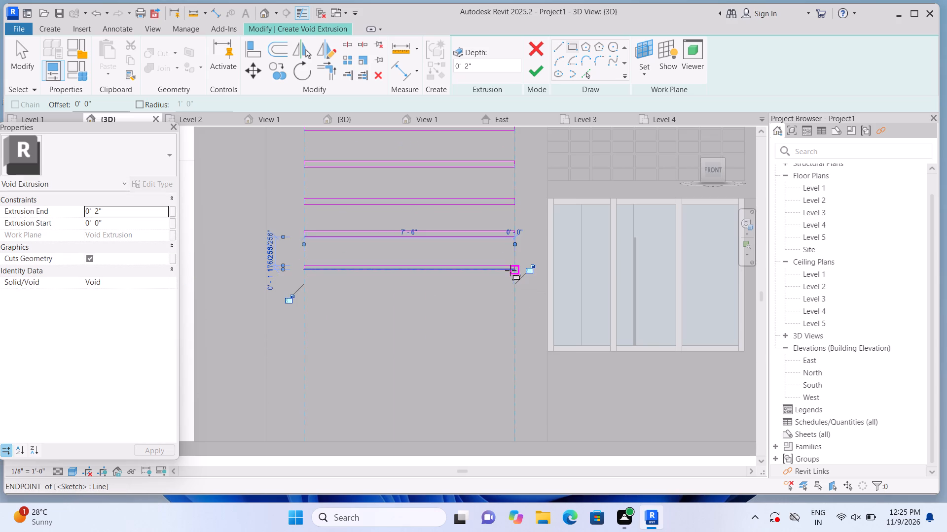
Sketch a seventeenth and an eighteenth 7'-6" wide thin rectangle below the sixteenth, the eighteenth about 1 11/16" tall.
key(Escape)
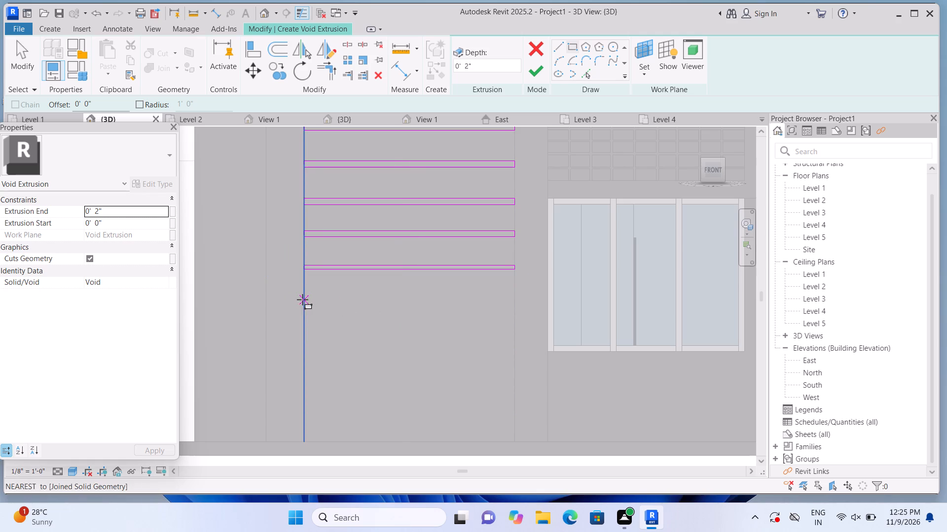
click(302, 299)
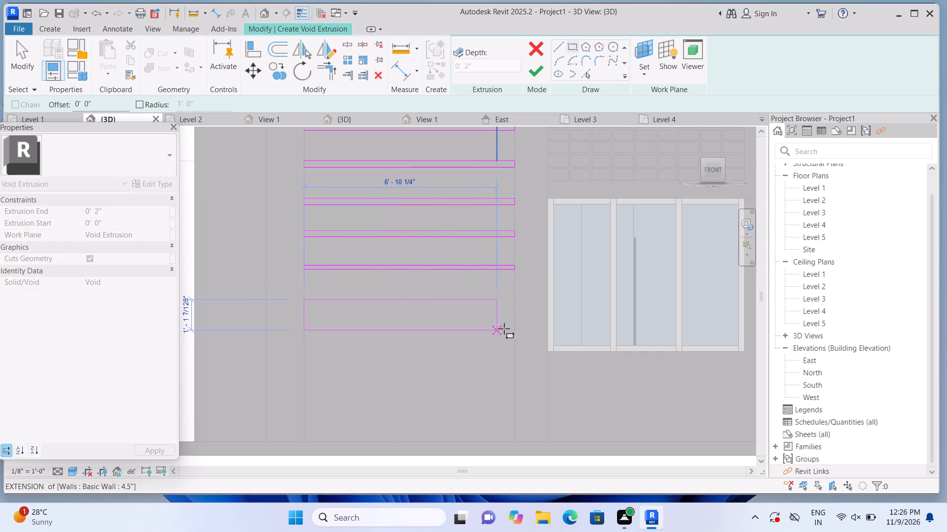
click(513, 304)
key(Escape)
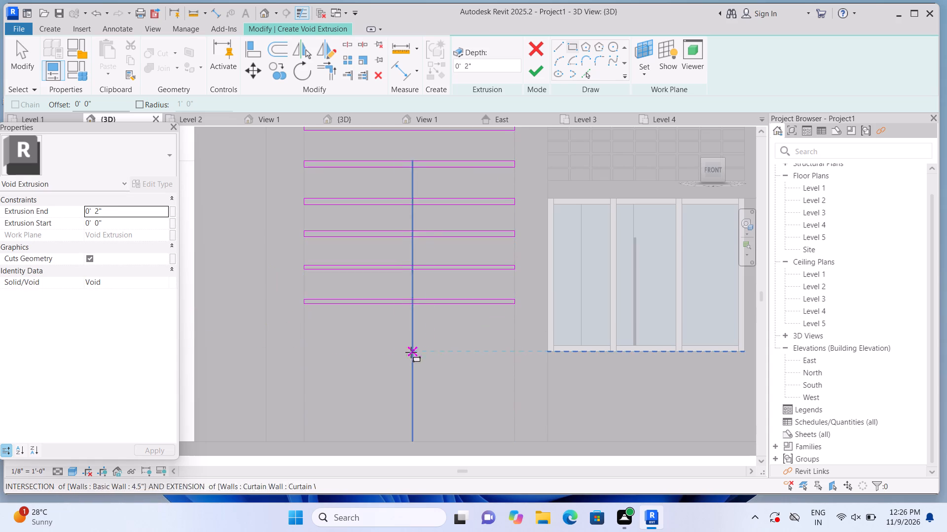
click(302, 334)
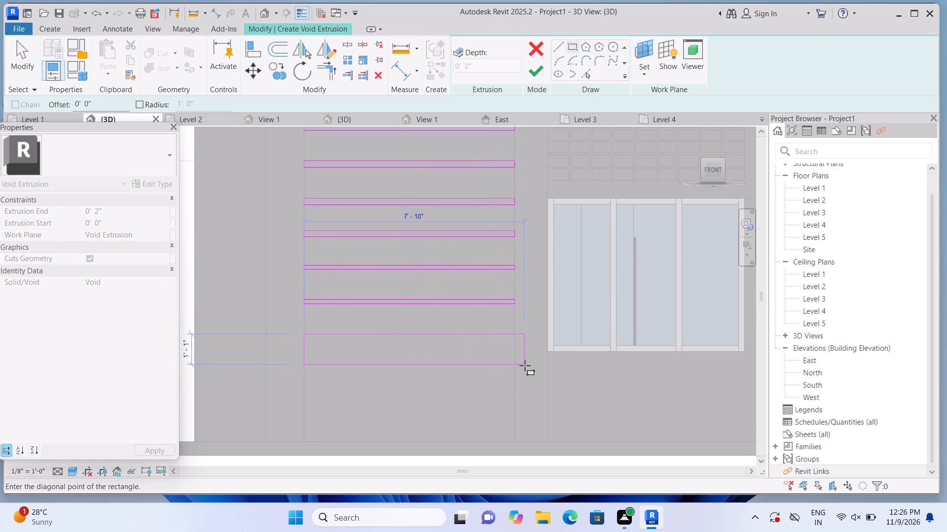
click(513, 338)
key(Escape)
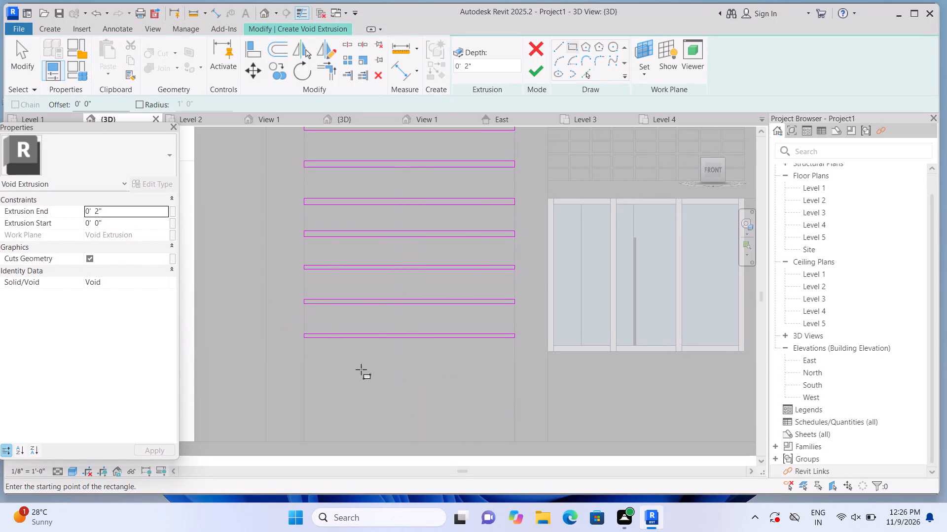
Sketch a nineteenth and a twentieth 7'-6" wide thin rectangle down towards the tower base, the twentieth about 2 3/4" tall.
click(299, 366)
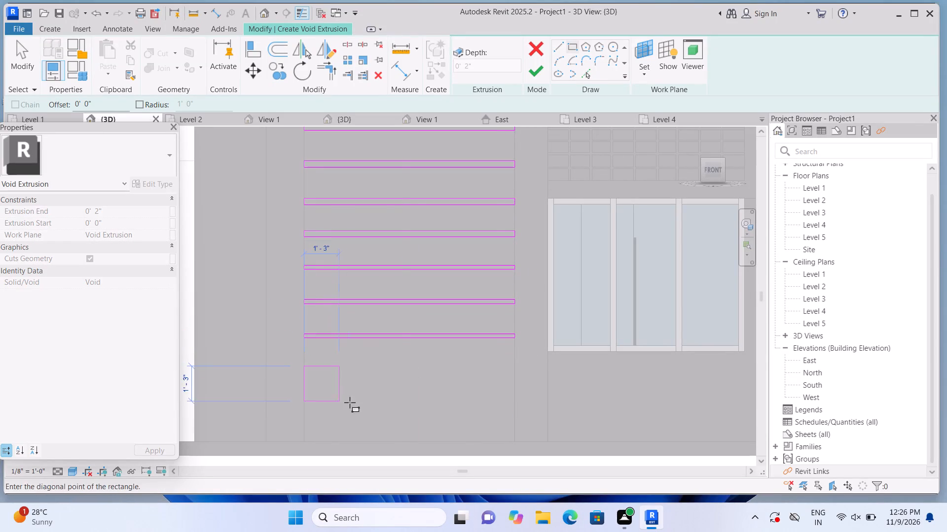
click(514, 371)
key(Escape)
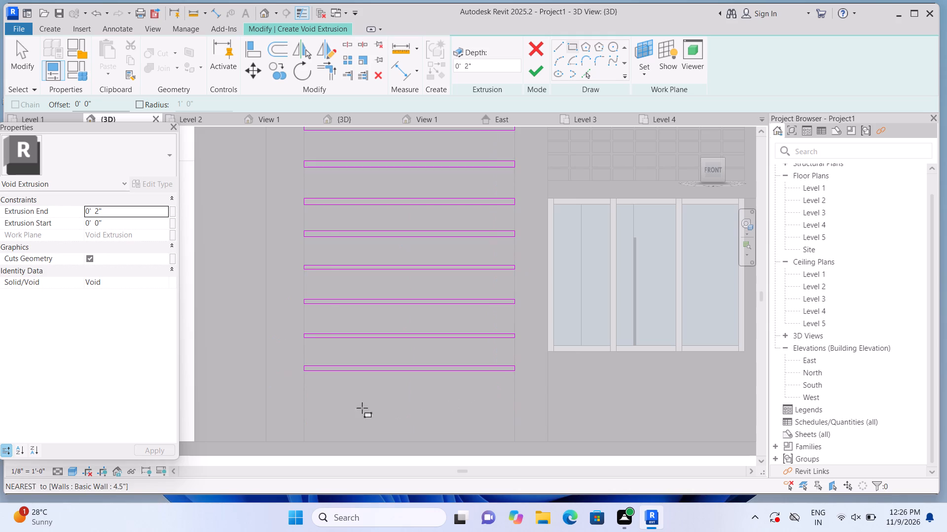
click(307, 403)
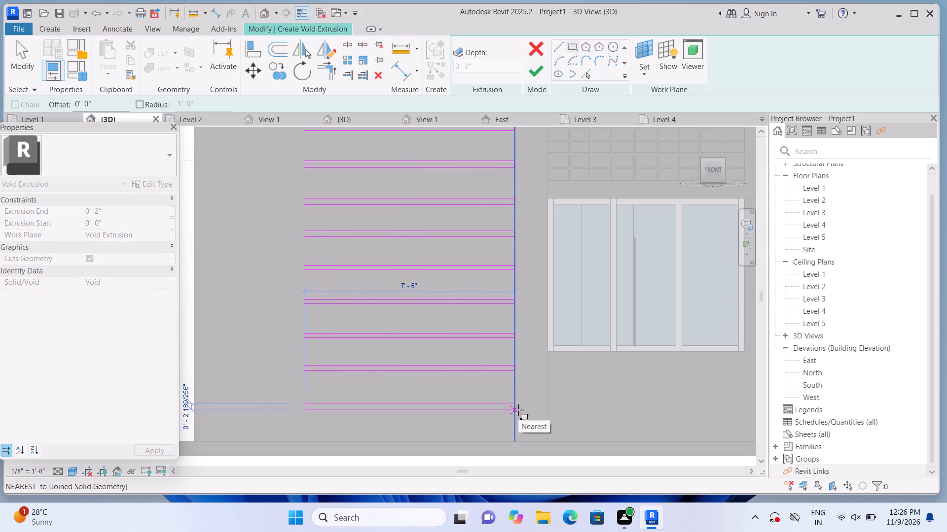
click(518, 410)
key(Escape)
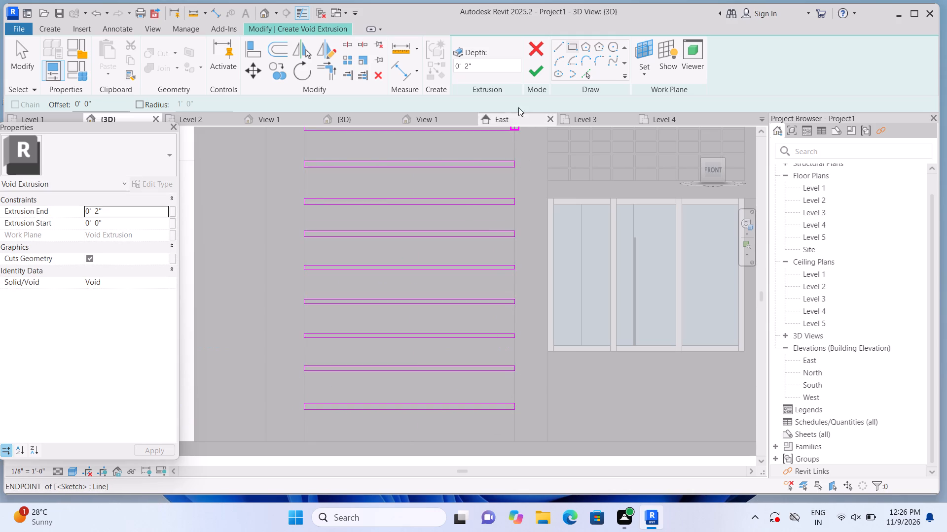
Finish the groove sketch so the void extrusion cuts 2" deep into the tower recess, and deselect it.
click(541, 69)
scroll(534, 166, down, 6)
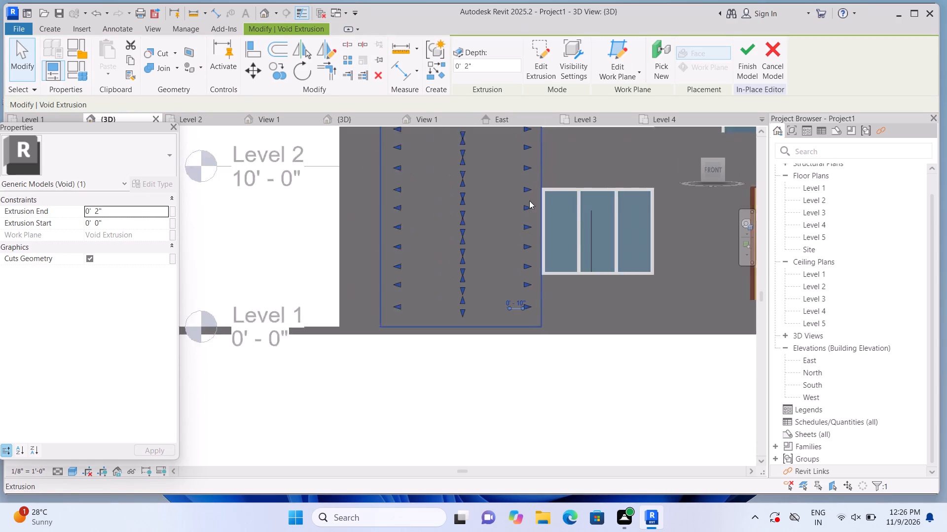
click(425, 346)
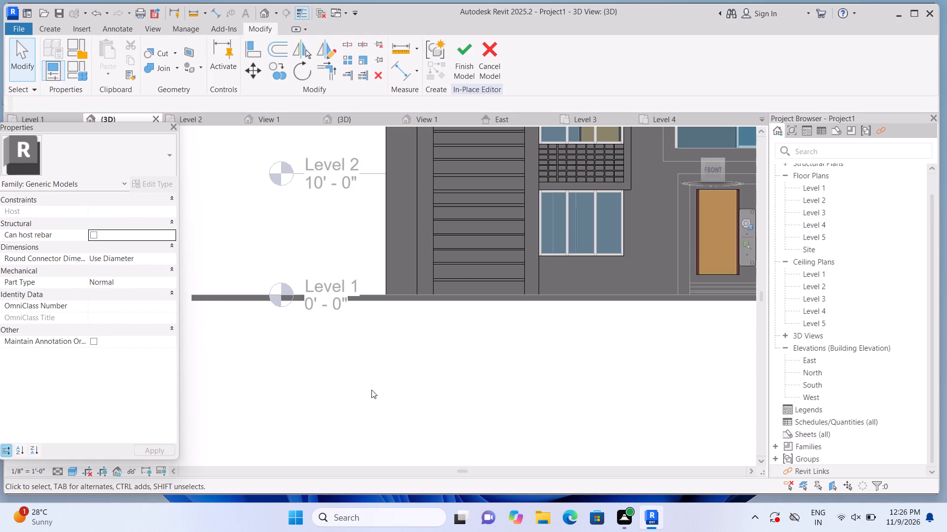
Examine the horizontal grooves on the tower in the isometric and front views of the house.
scroll(369, 398, down, 6)
middle_drag(383, 408, 350, 408)
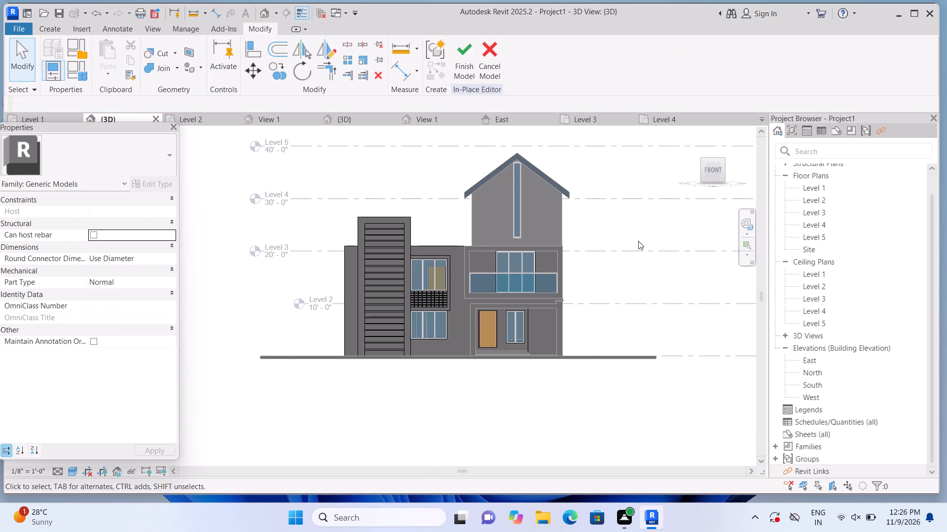
click(691, 134)
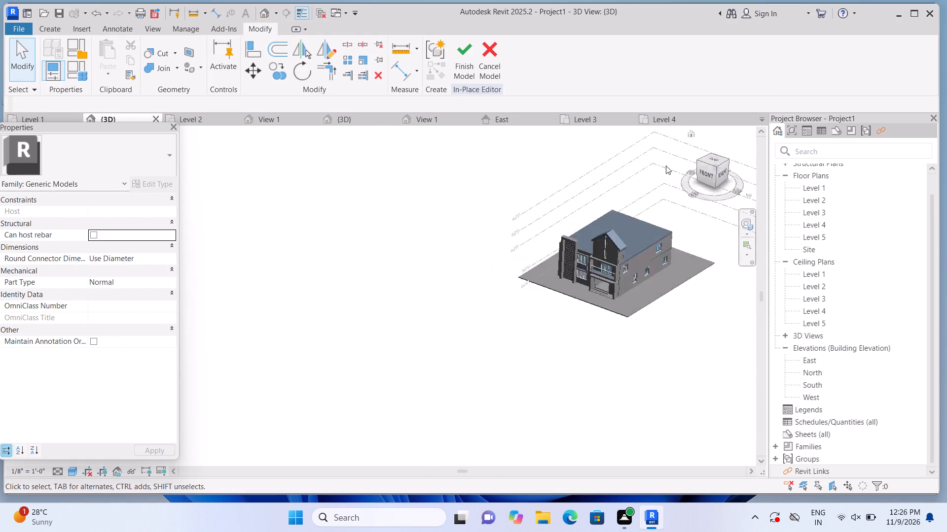
scroll(218, 344, up, 11)
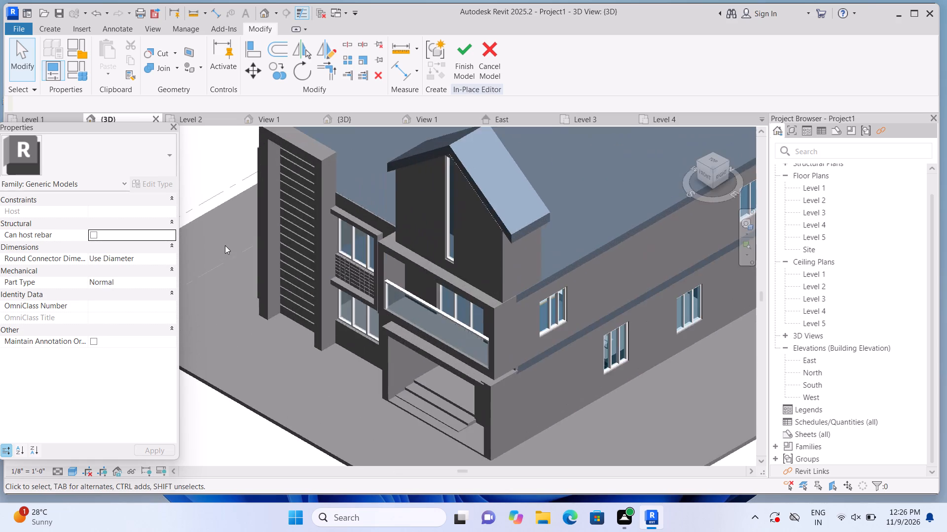
scroll(225, 245, up, 6)
scroll(232, 270, down, 1)
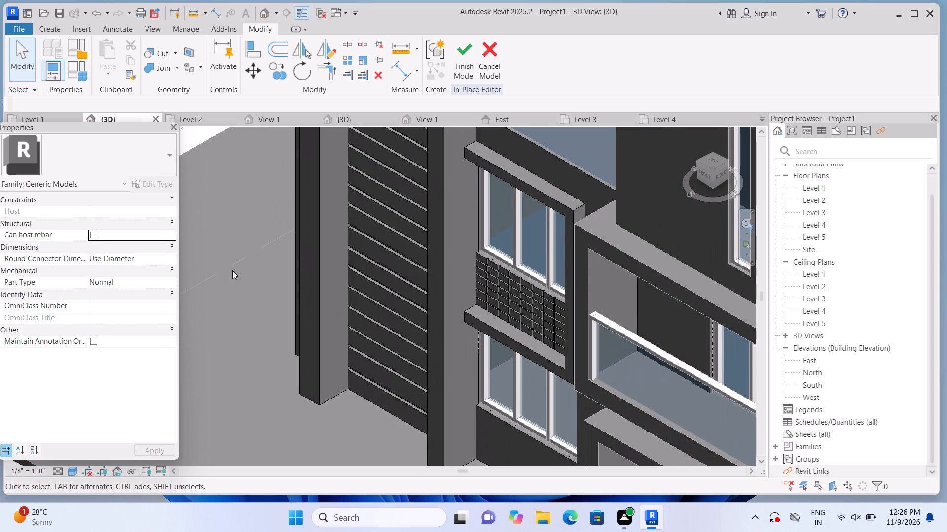
scroll(232, 270, down, 7)
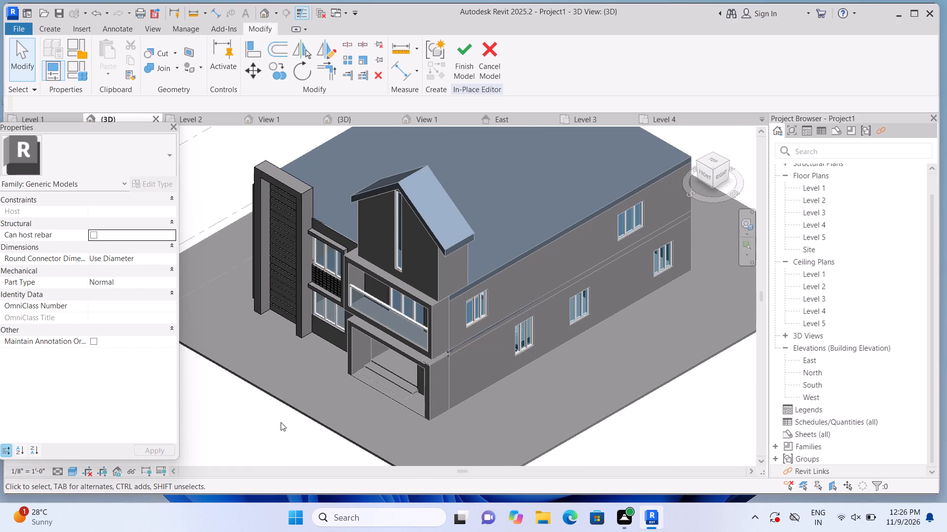
click(692, 133)
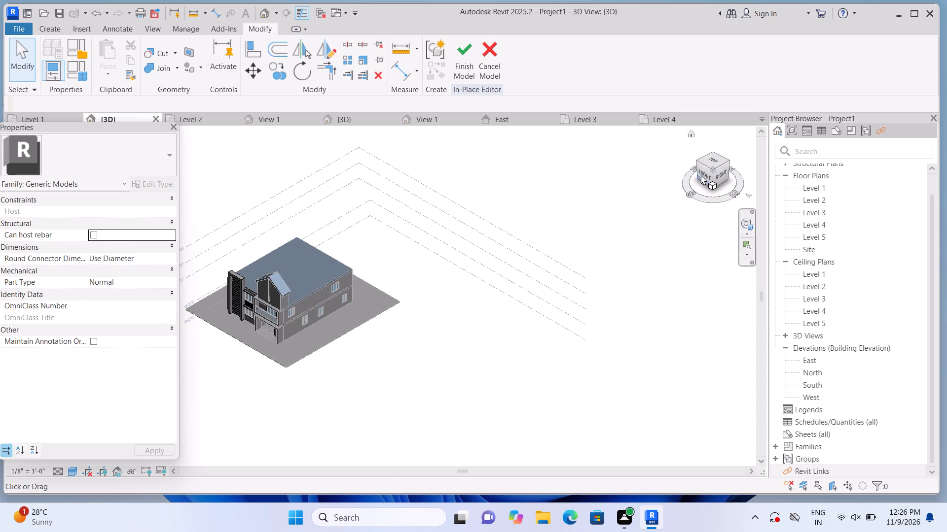
click(707, 170)
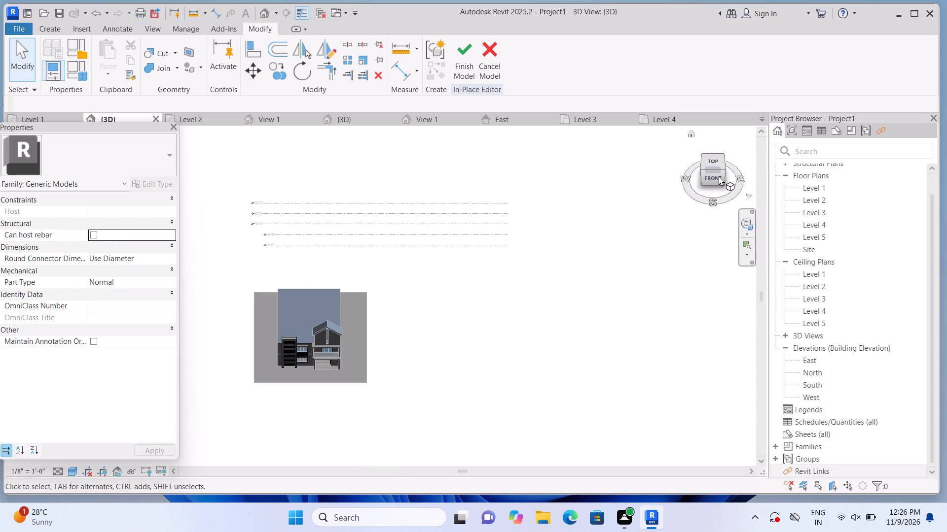
click(711, 180)
scroll(246, 287, up, 1)
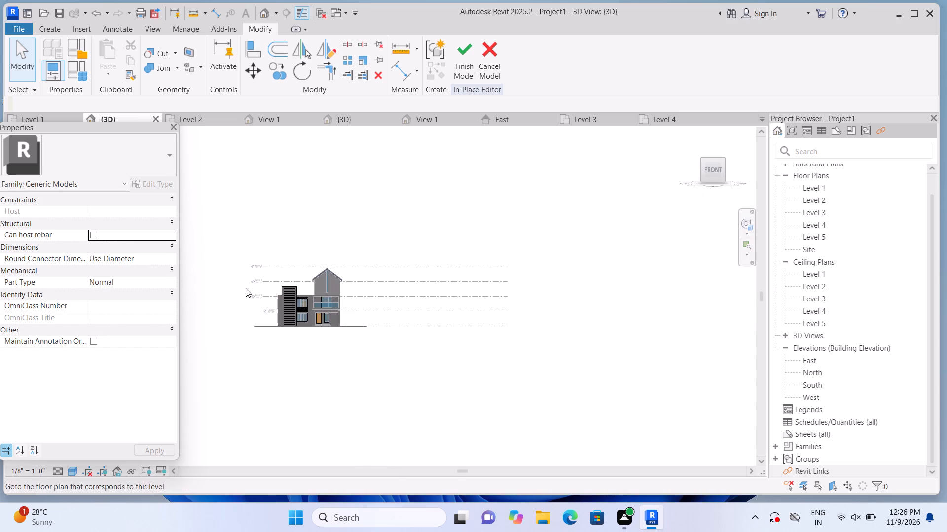
scroll(246, 288, up, 12)
middle_drag(299, 361, 279, 336)
scroll(274, 333, up, 1)
scroll(274, 340, down, 3)
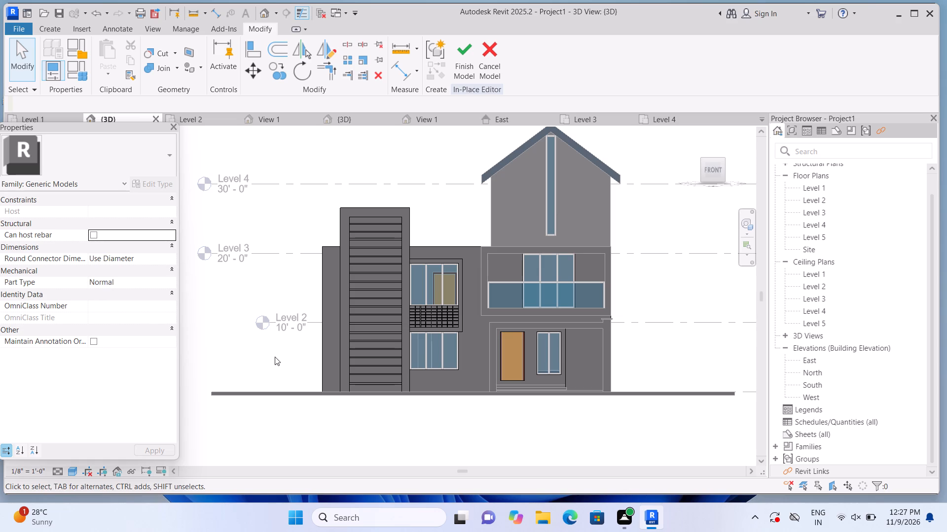
Set the tower groove void's Extrusion End to 1" and deselect it.
click(362, 300)
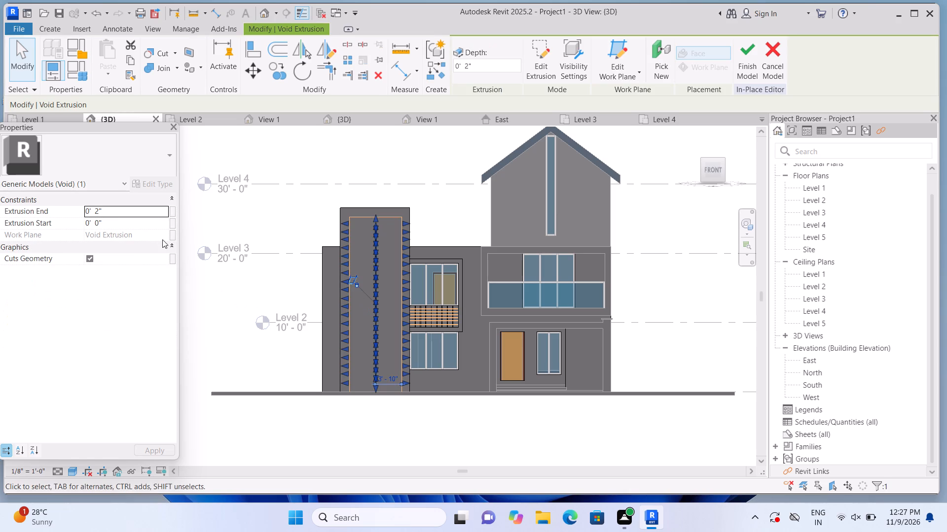
click(150, 210)
key(BackSpace)
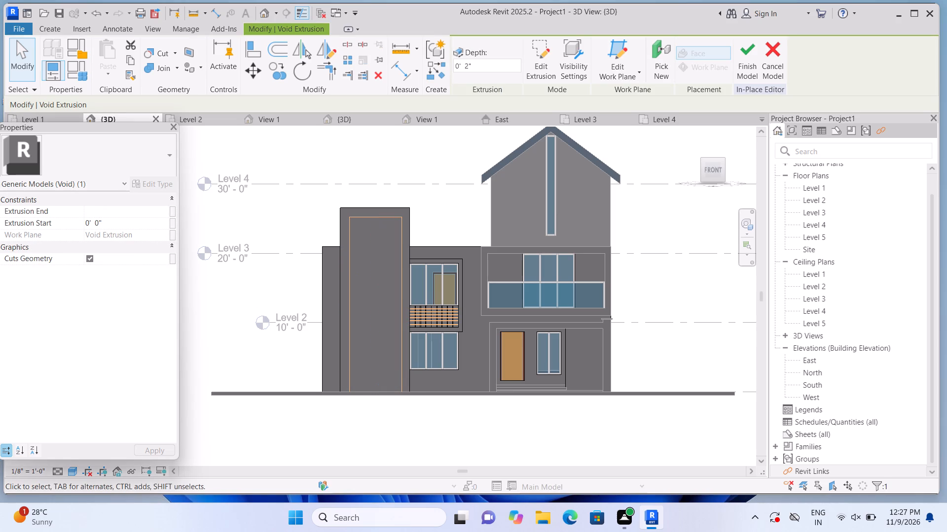
text(1")
key(Return)
click(232, 328)
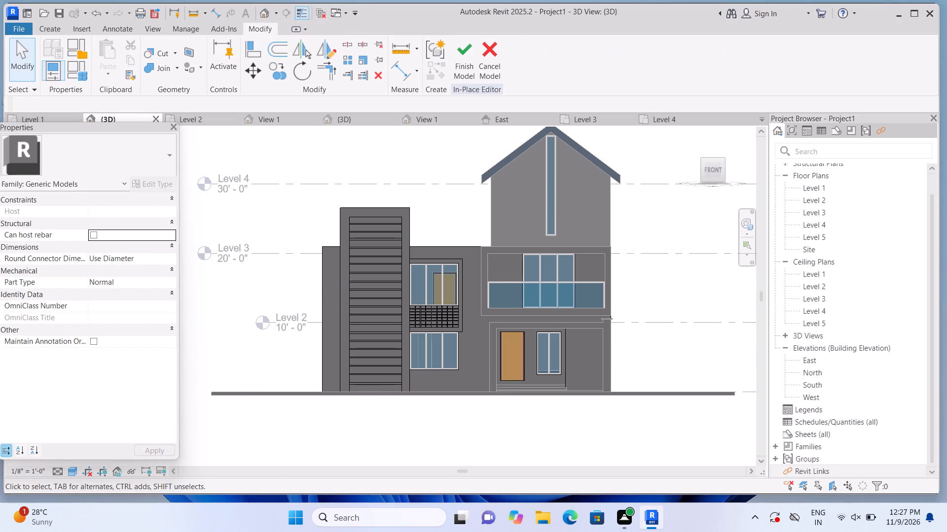
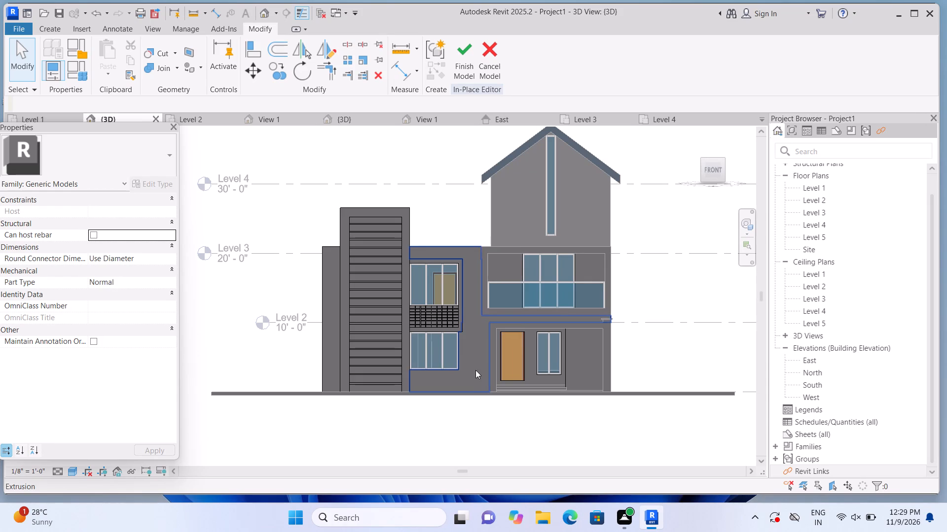
Examine the front facade and the side wall with its windows from the front and from several three-dimensional angles.
scroll(467, 359, up, 1)
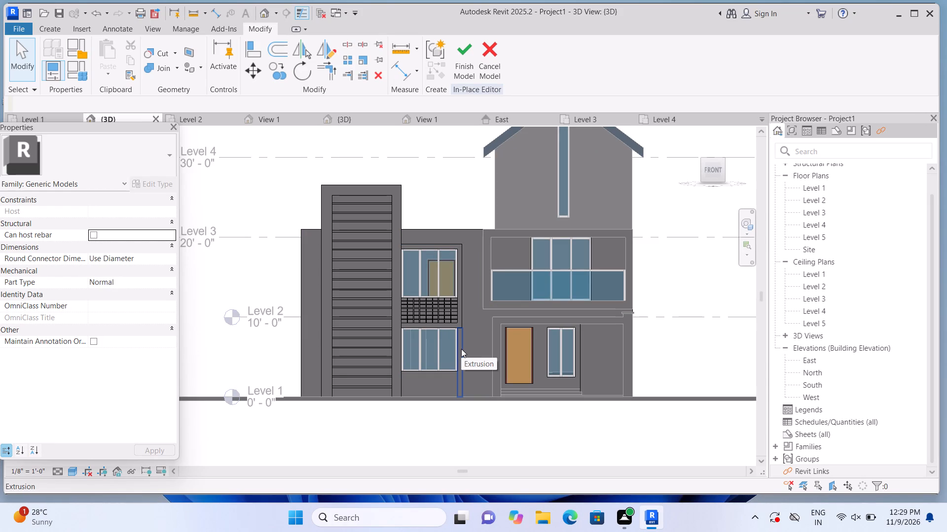
scroll(471, 334, down, 3)
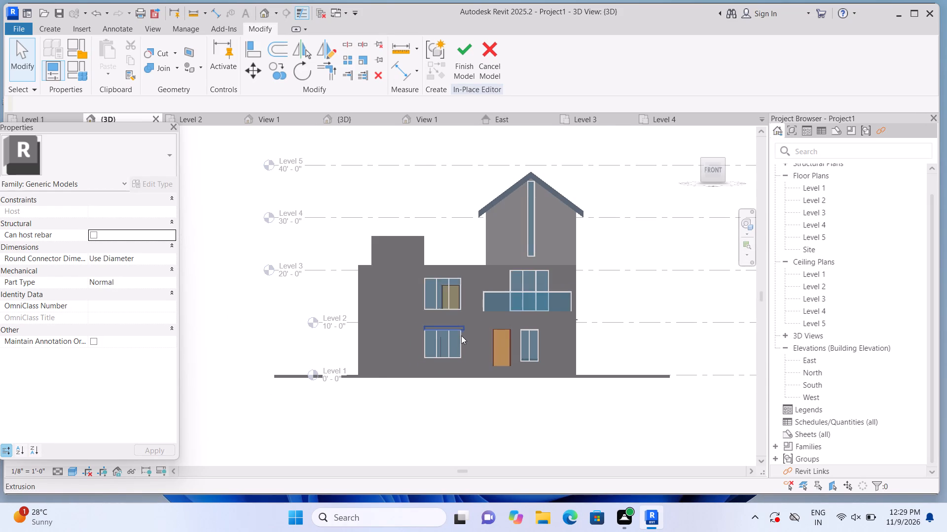
scroll(583, 359, up, 2)
scroll(548, 381, up, 3)
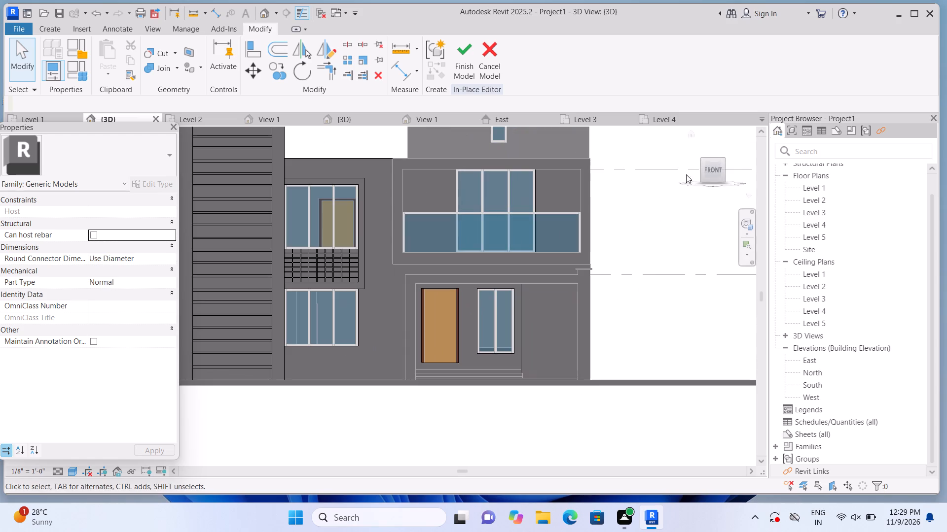
click(691, 133)
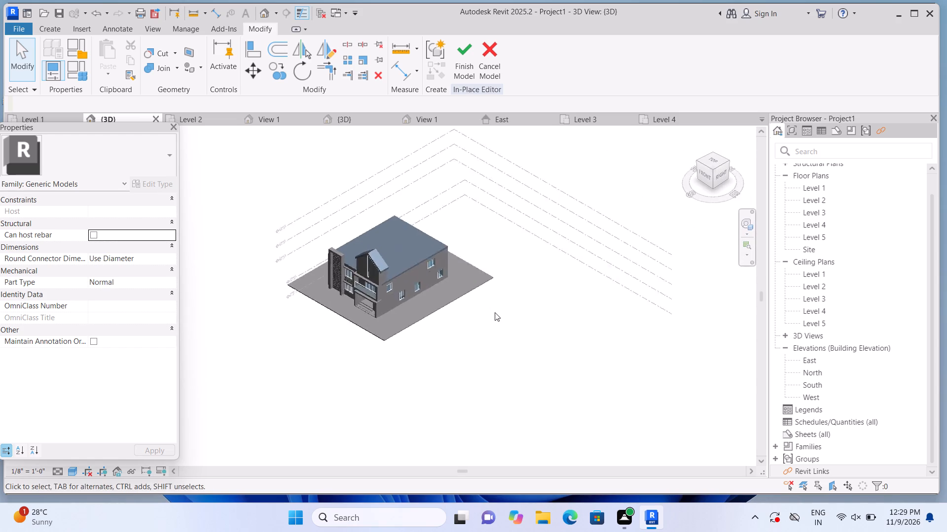
scroll(205, 341, up, 9)
scroll(282, 345, up, 3)
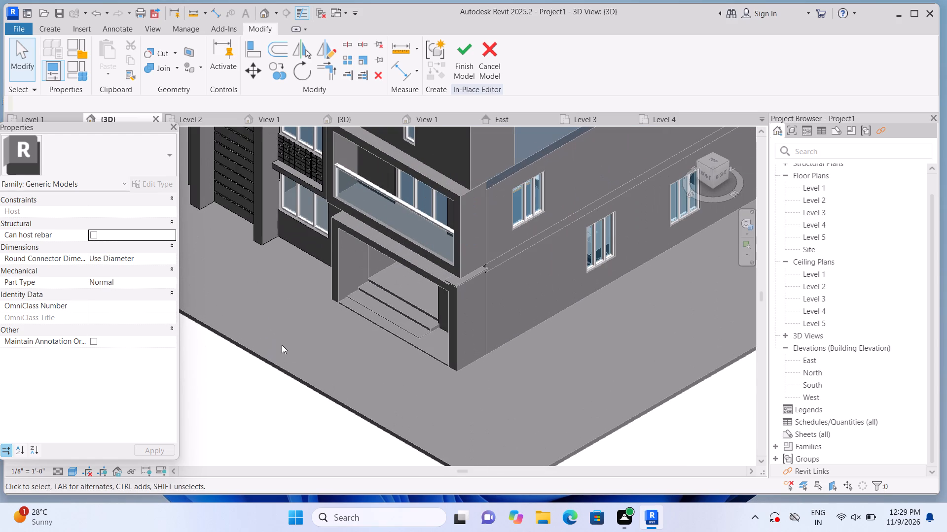
scroll(283, 346, down, 4)
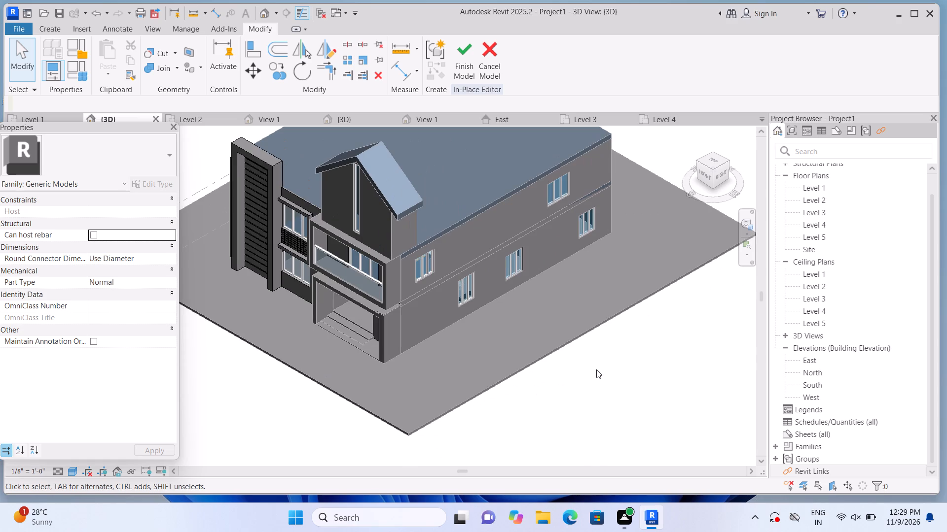
shift+middle_drag(591, 381, 559, 407)
shift+middle_drag(495, 383, 494, 339)
shift+middle_drag(404, 366, 429, 375)
shift+middle_drag(449, 308, 412, 348)
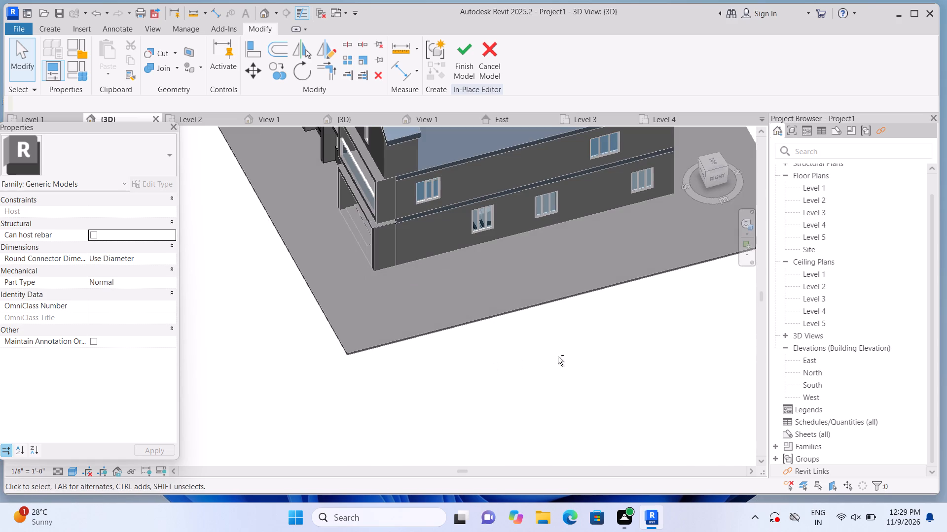
shift+middle_drag(603, 347, 585, 363)
scroll(583, 326, up, 1)
scroll(581, 326, down, 8)
shift+middle_drag(451, 388, 477, 395)
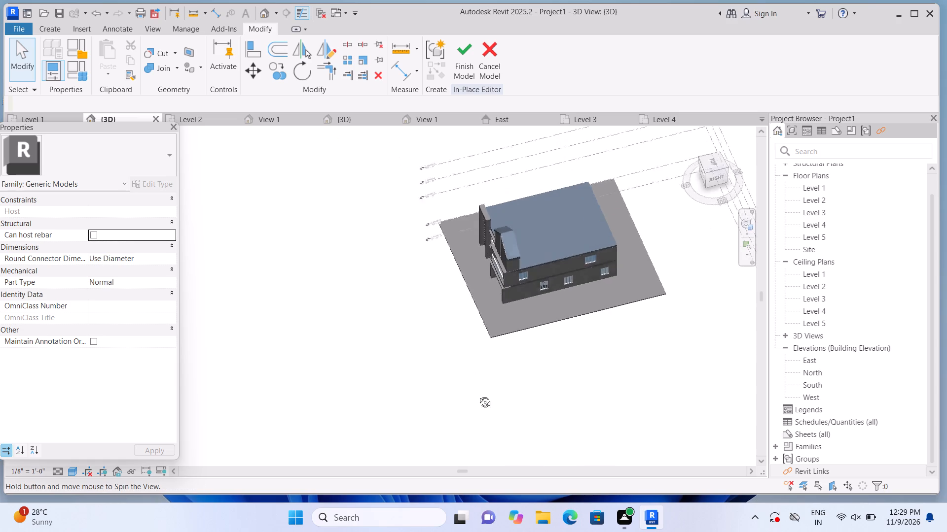
shift+middle_drag(477, 395, 514, 391)
scroll(526, 374, up, 5)
middle_drag(525, 336, 425, 402)
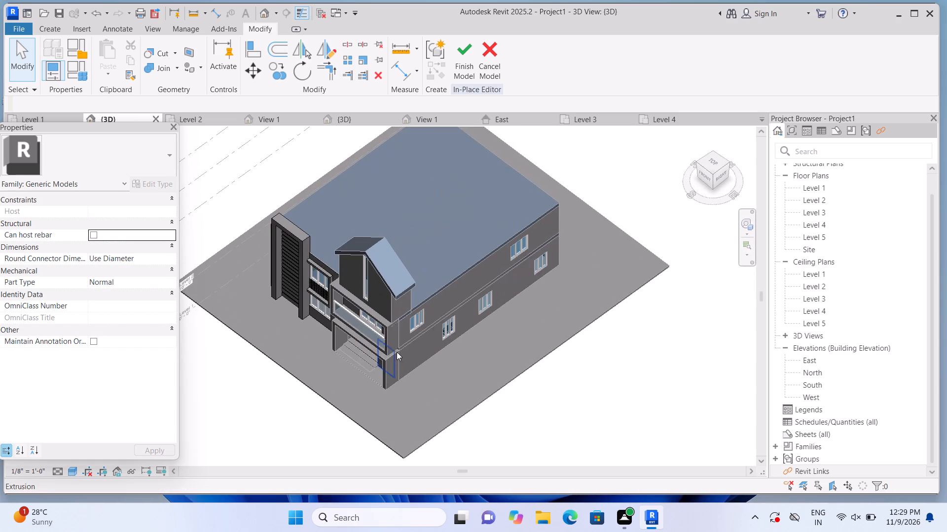
scroll(396, 350, up, 5)
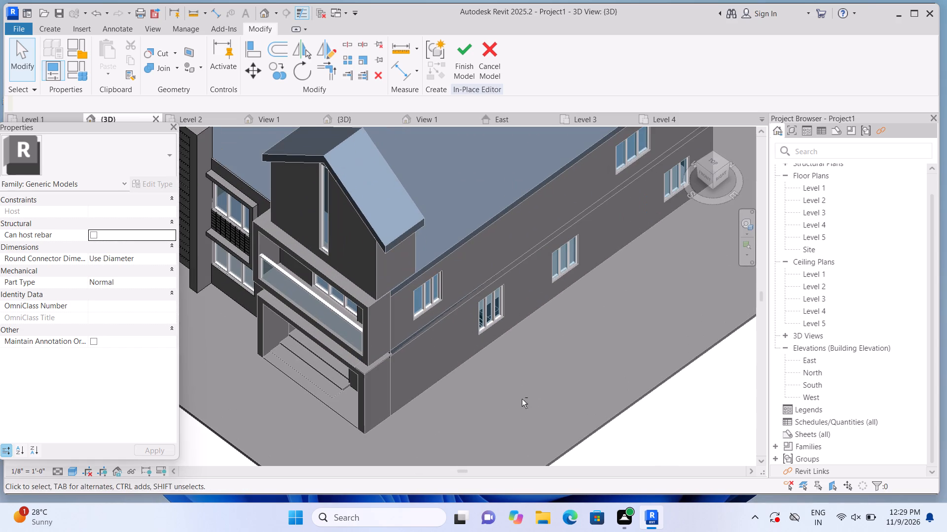
shift+middle_drag(518, 402, 503, 405)
shift+middle_drag(506, 397, 534, 393)
shift+scroll(534, 392, up, 1)
scroll(532, 389, down, 3)
scroll(525, 393, up, 3)
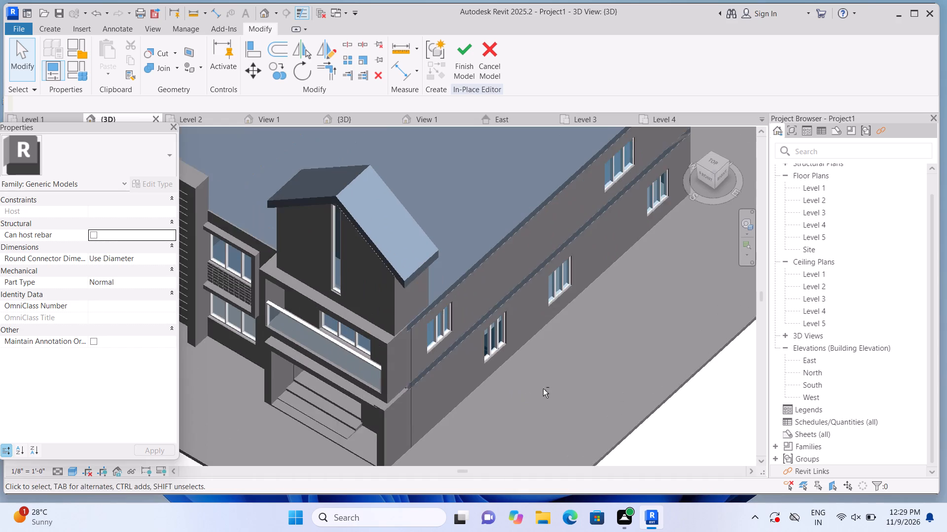
shift+middle_drag(543, 389, 496, 408)
shift+middle_drag(508, 390, 506, 314)
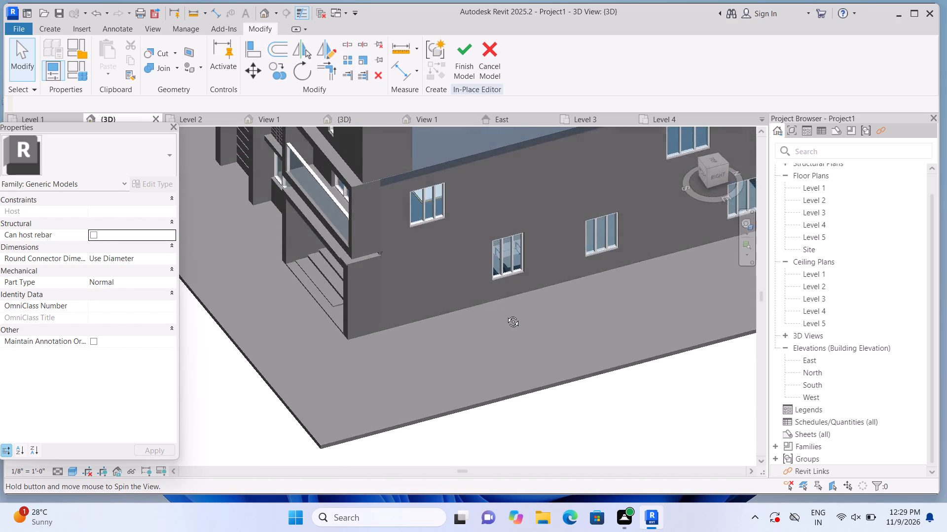
shift+middle_drag(506, 314, 526, 264)
shift+scroll(445, 413, up, 1)
shift+middle_drag(449, 414, 459, 414)
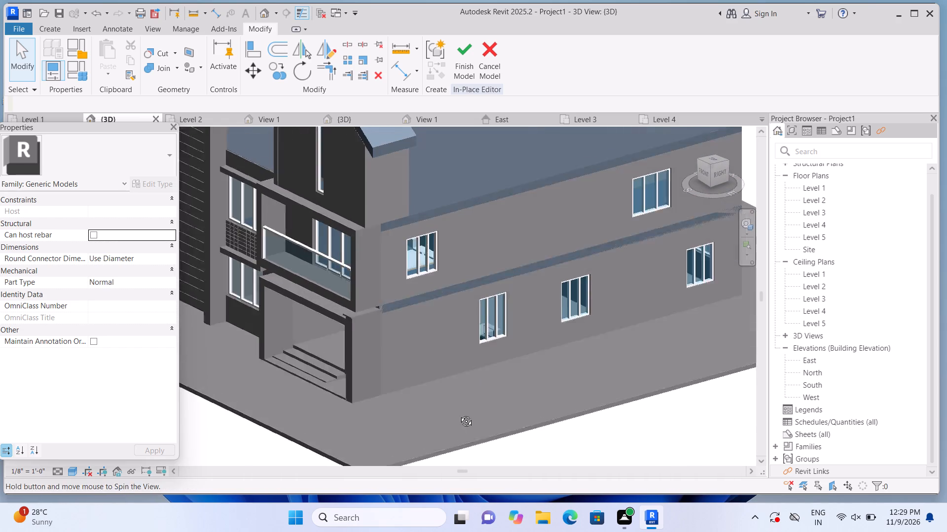
shift+middle_drag(459, 414, 470, 411)
middle_drag(477, 402, 391, 426)
Create a solid extrusion on the head plane of the upper side-wall window nearest the front, from a rectangle about 4'-10" by 1'-2".
scroll(366, 352, up, 4)
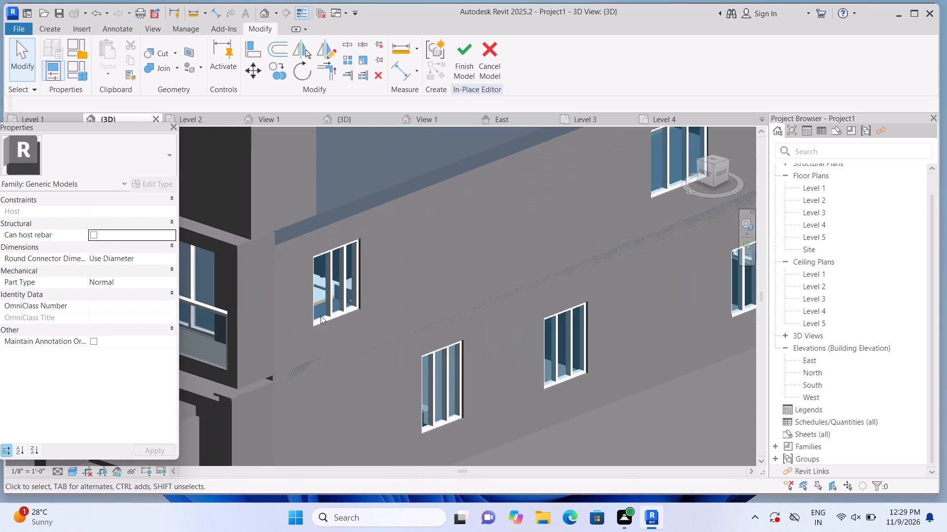
scroll(328, 237, up, 5)
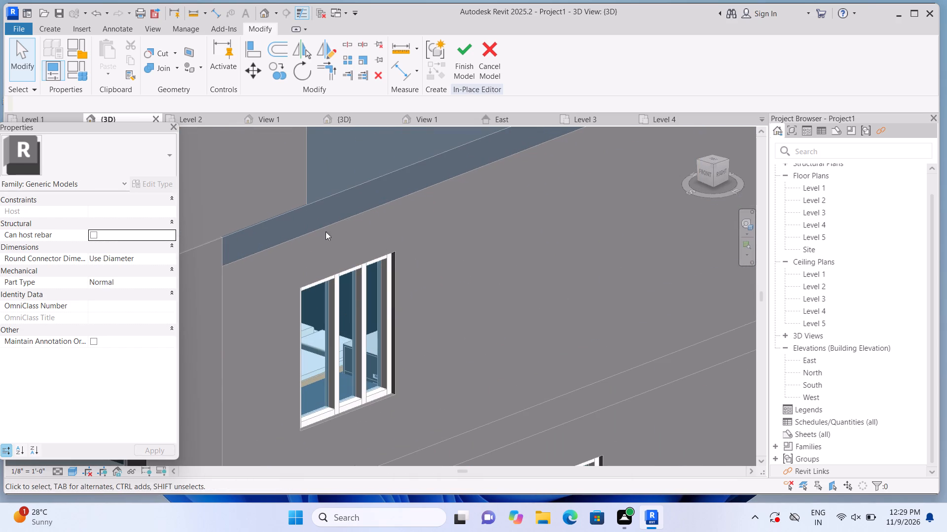
scroll(253, 279, down, 2)
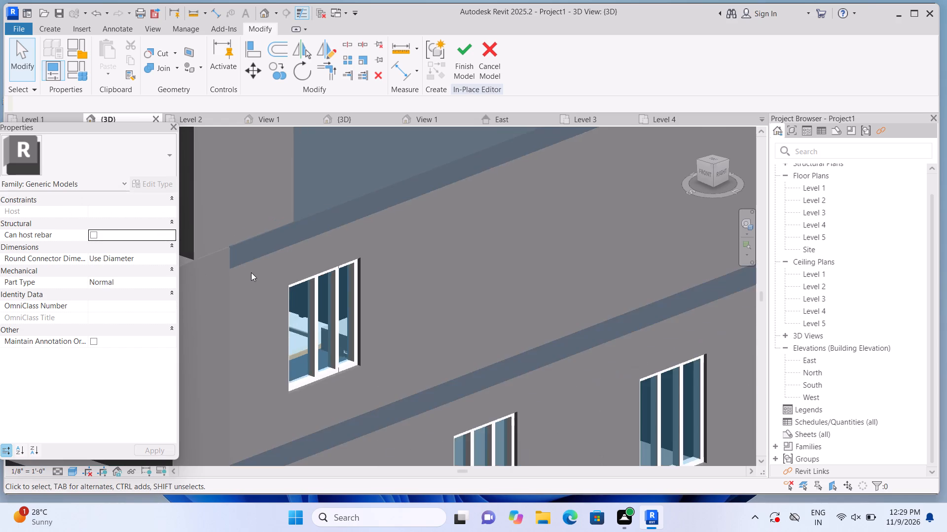
scroll(251, 272, down, 2)
scroll(194, 246, up, 1)
click(49, 24)
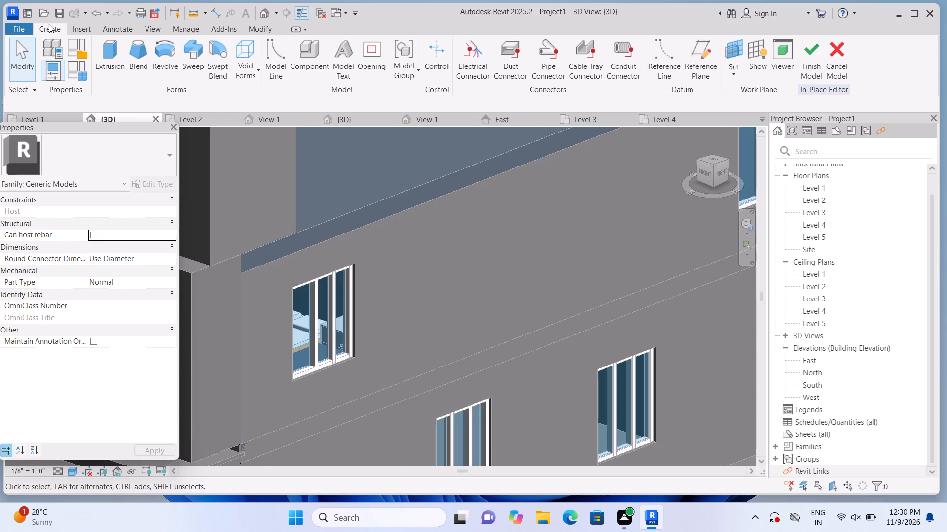
double_click(118, 67)
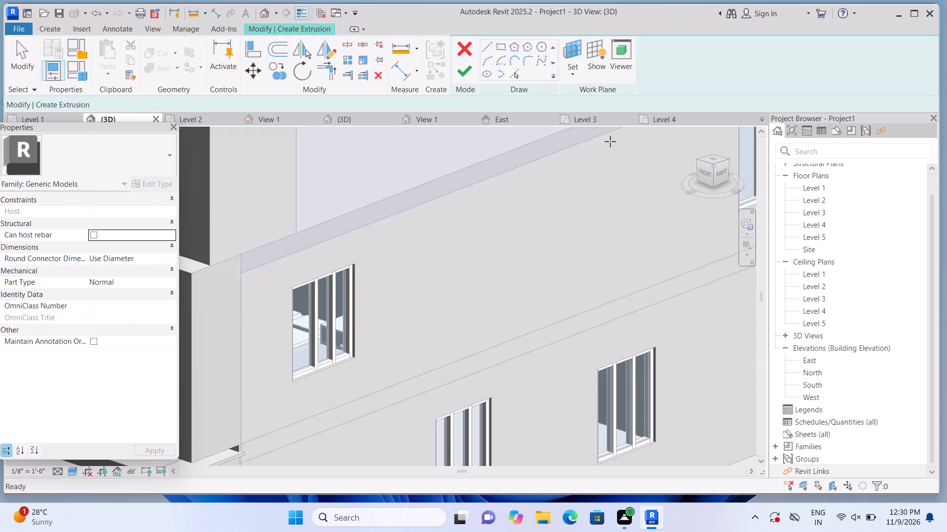
click(638, 74)
click(648, 125)
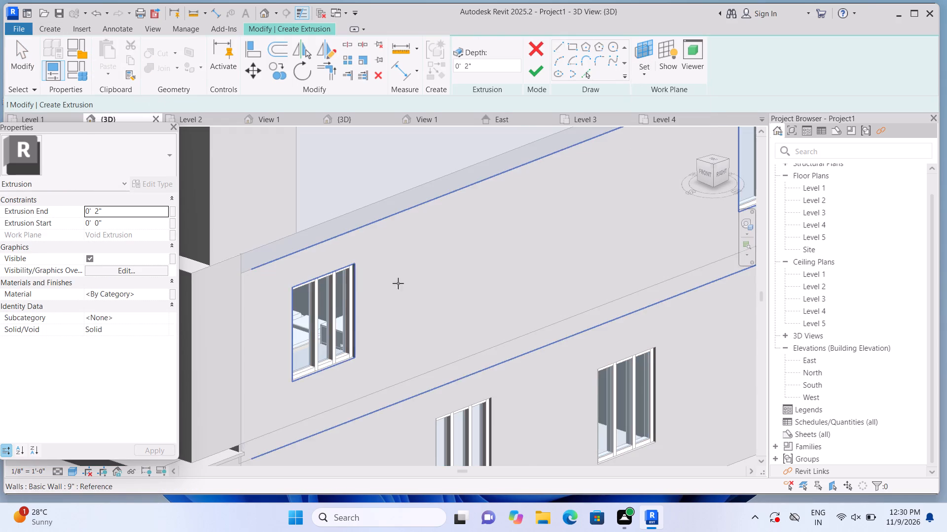
scroll(366, 290, up, 2)
click(315, 276)
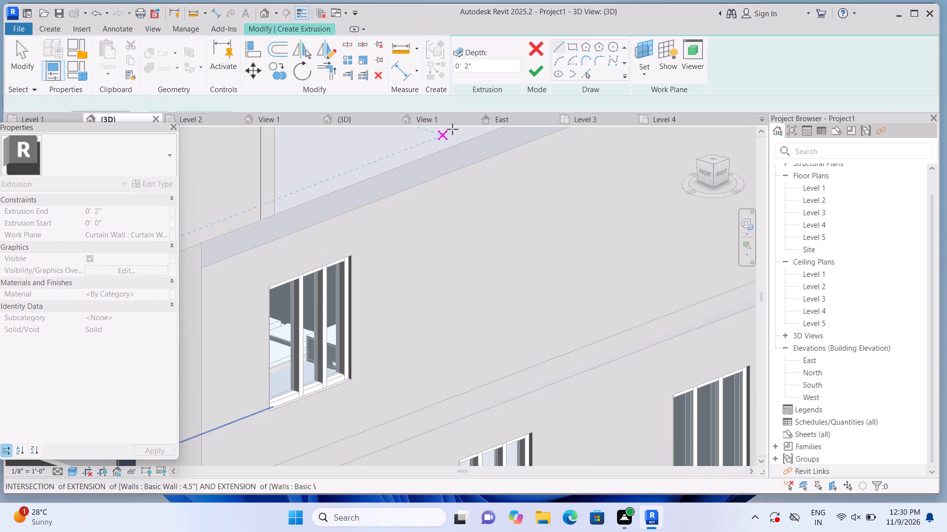
click(572, 45)
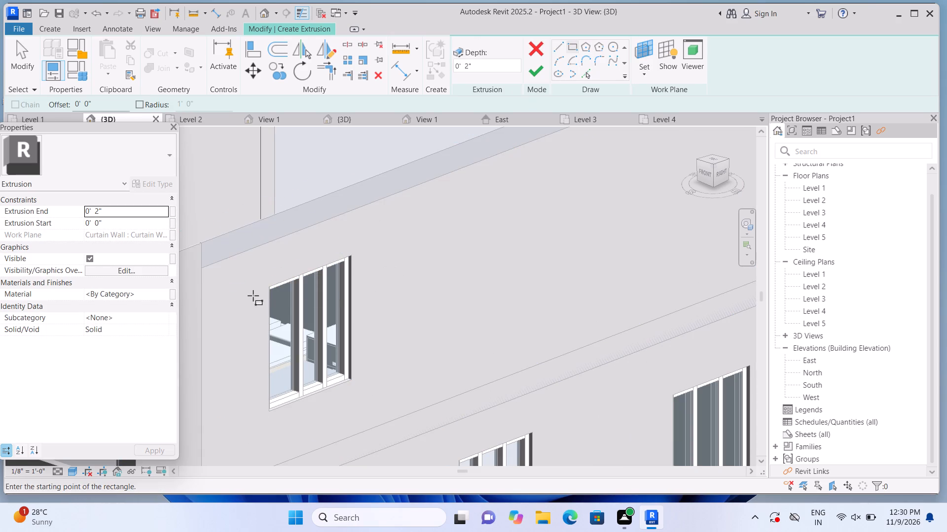
click(265, 290)
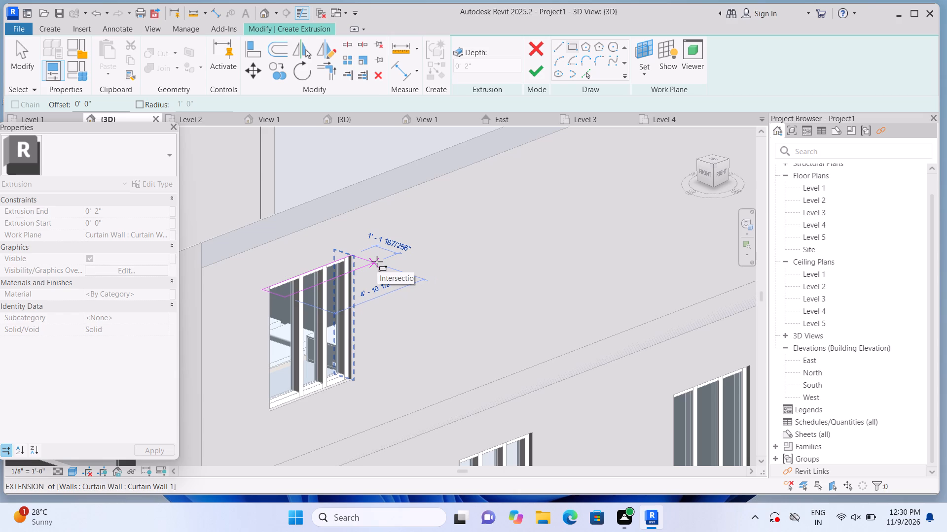
click(379, 261)
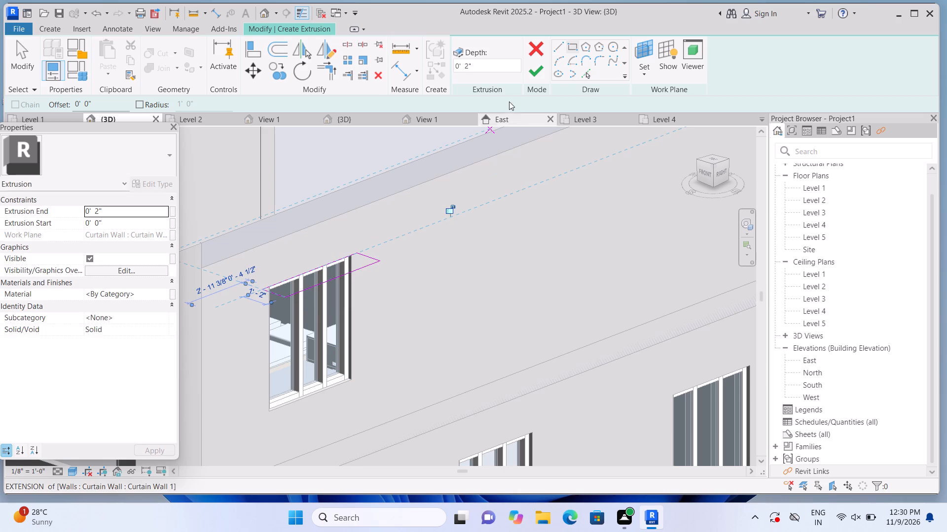
click(530, 69)
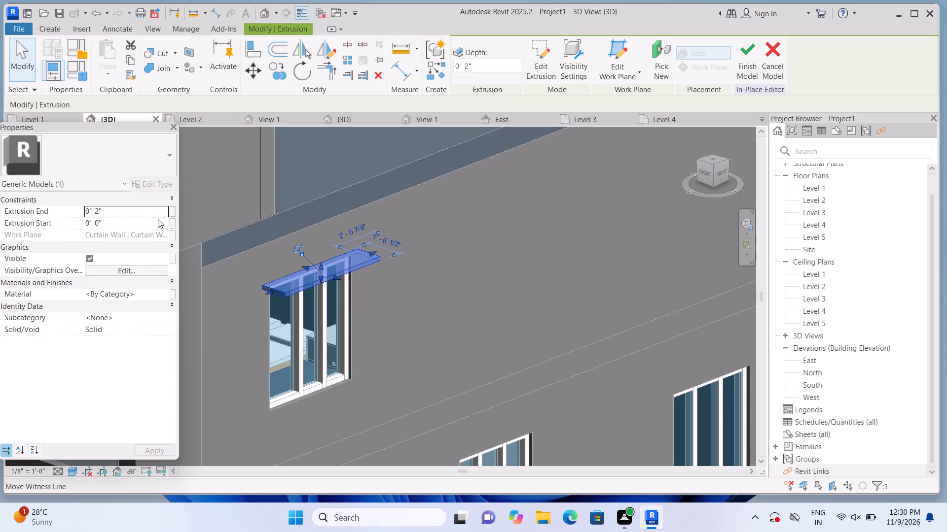
Set the window canopy's Extrusion End to 6".
click(137, 206)
key(BackSpace)
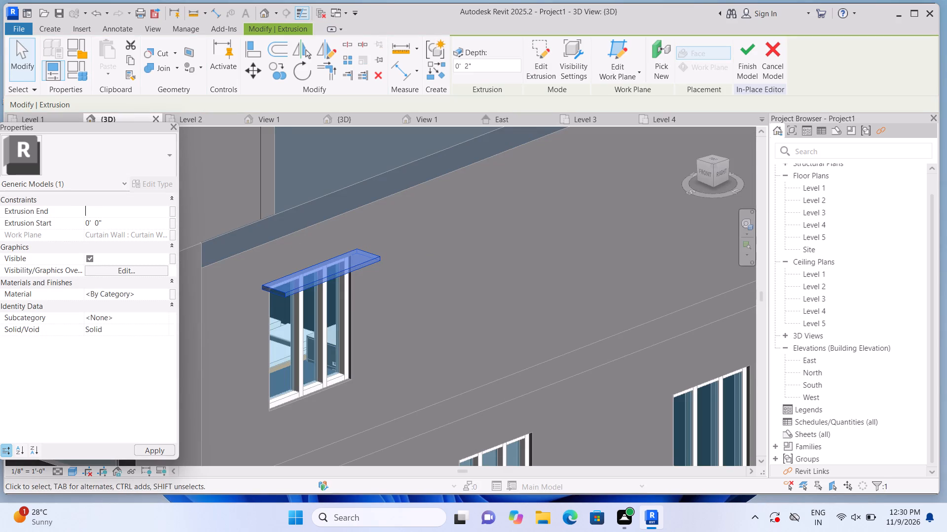
text(6")
key(Return)
Adjust the window canopy with its shape handles, pulling its front face farther out and both ends slightly past the window, and deselect it.
scroll(446, 275, up, 1)
scroll(436, 279, down, 2)
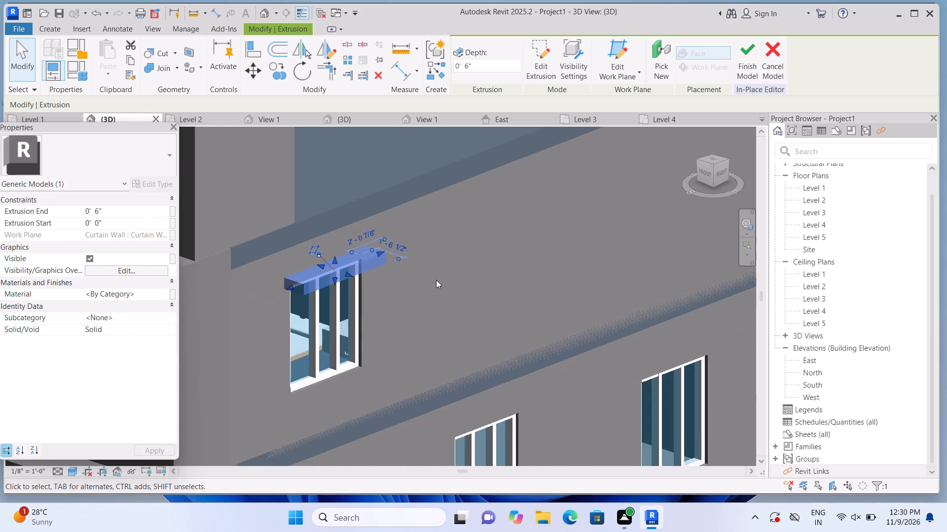
scroll(452, 263, down, 4)
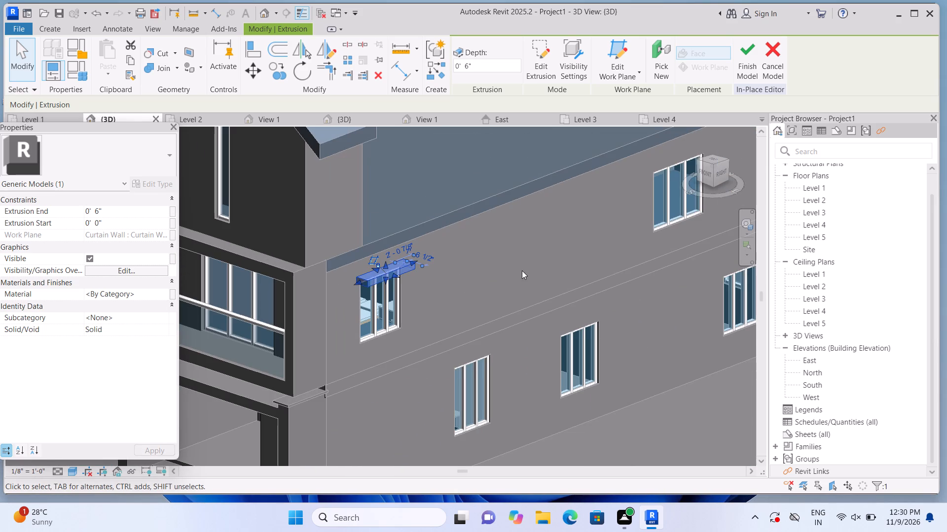
shift+middle_drag(522, 271, 413, 325)
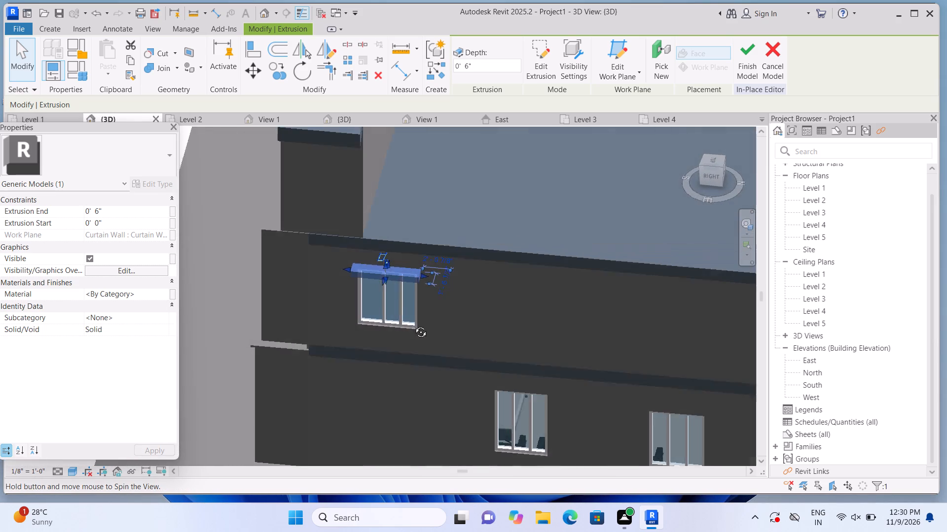
shift+middle_drag(413, 325, 357, 338)
scroll(337, 316, up, 2)
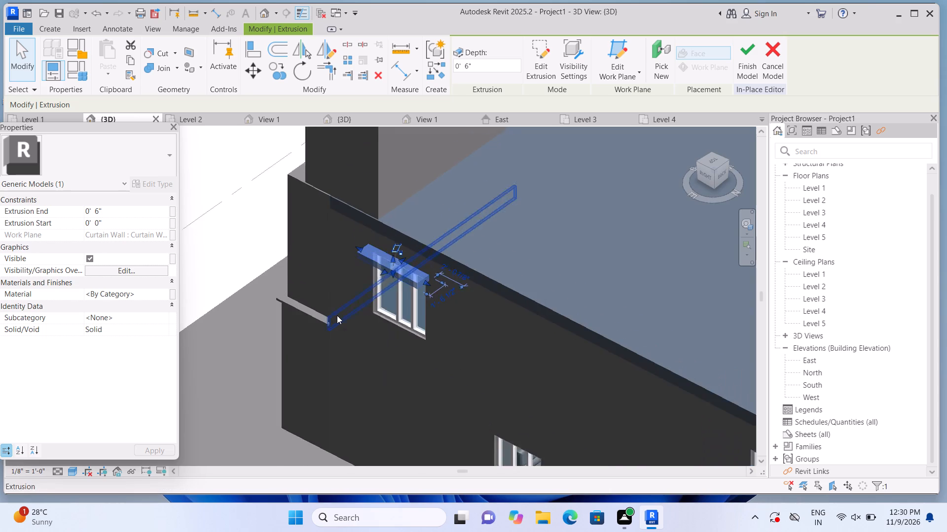
scroll(337, 315, up, 5)
click(479, 195)
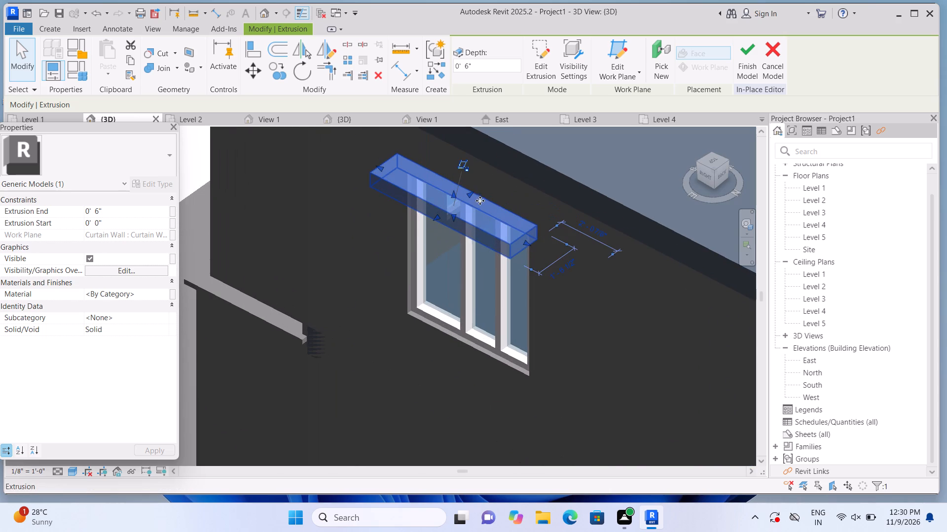
scroll(482, 204, up, 1)
drag(432, 218, 423, 223)
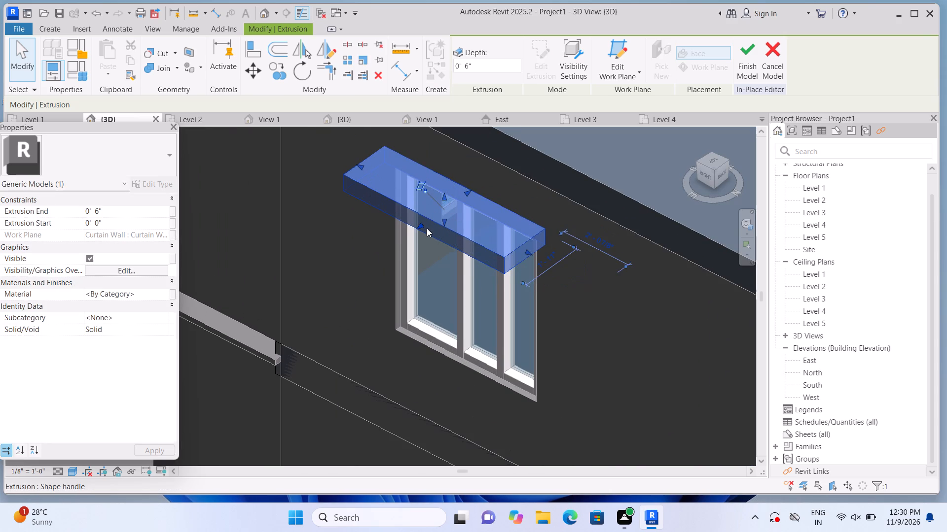
scroll(428, 230, down, 3)
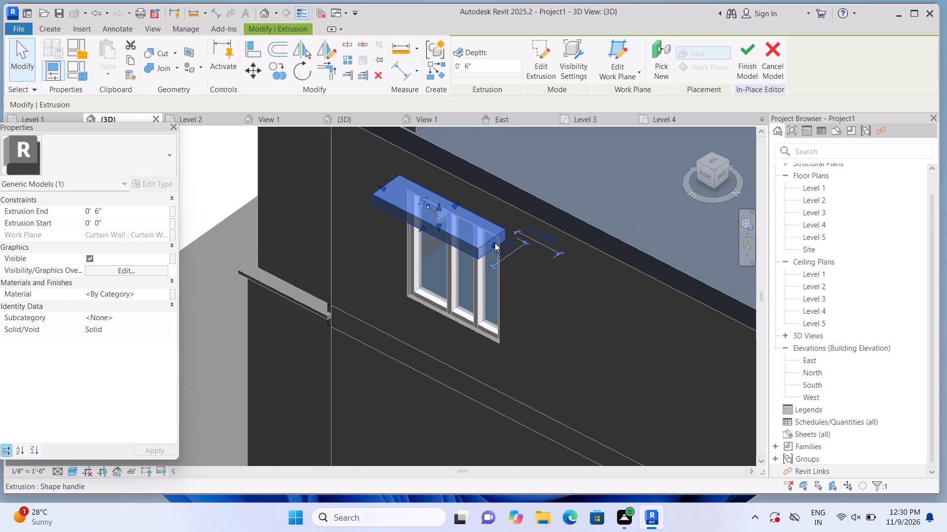
click(495, 243)
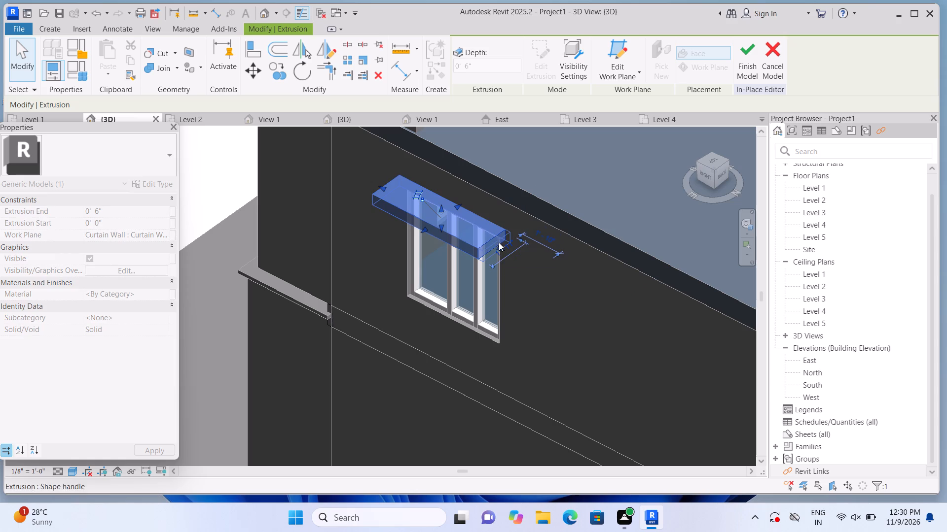
click(381, 188)
click(207, 194)
scroll(212, 193, down, 4)
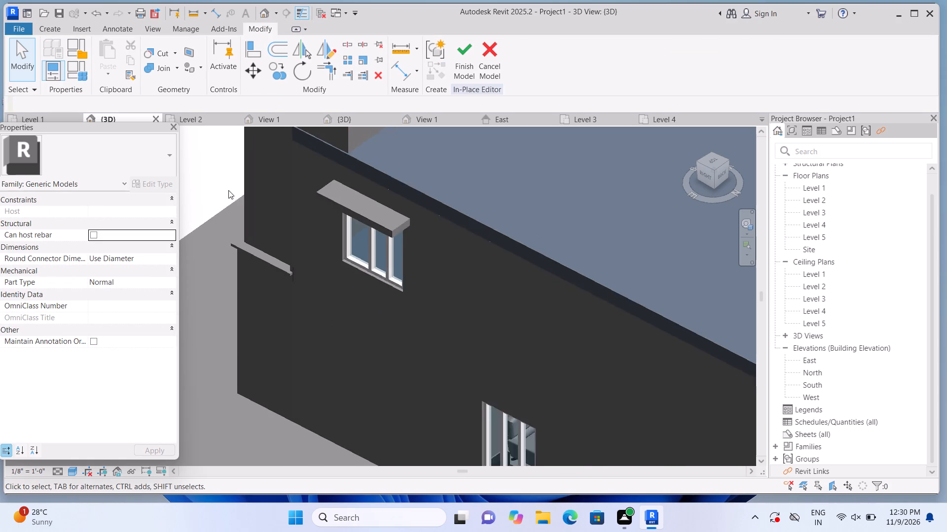
Examine the side-wall window canopy together with the front facade from several three-dimensional angles.
scroll(228, 190, down, 4)
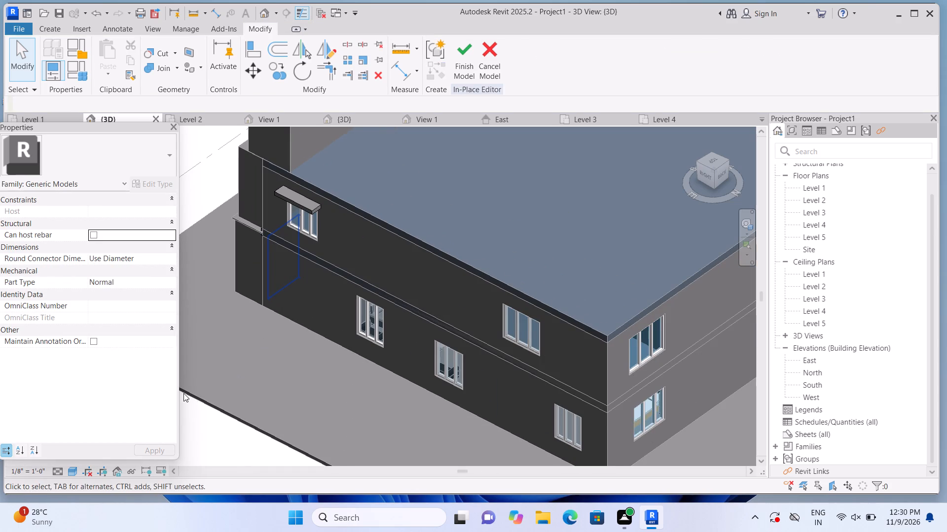
shift+middle_drag(191, 402, 428, 369)
shift+middle_click(428, 369)
shift+middle_click(428, 369)
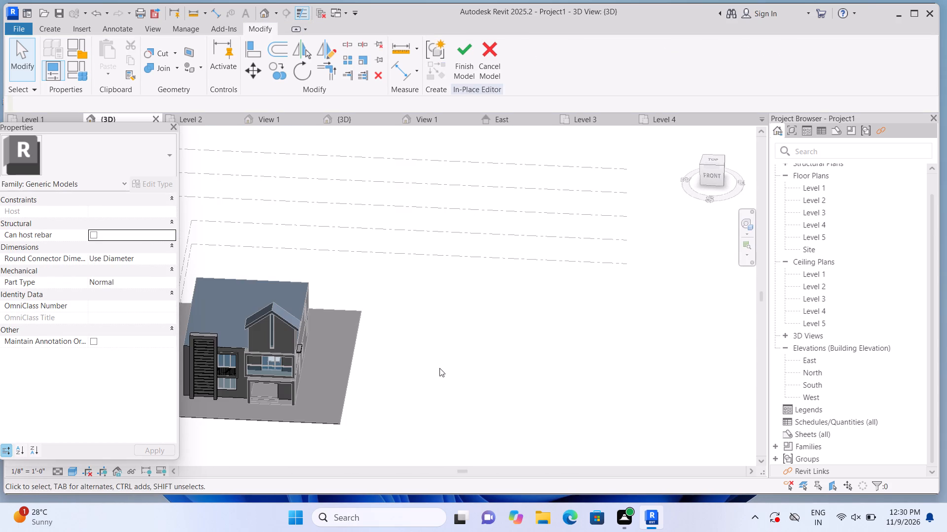
shift+middle_drag(383, 393, 324, 405)
scroll(286, 404, up, 5)
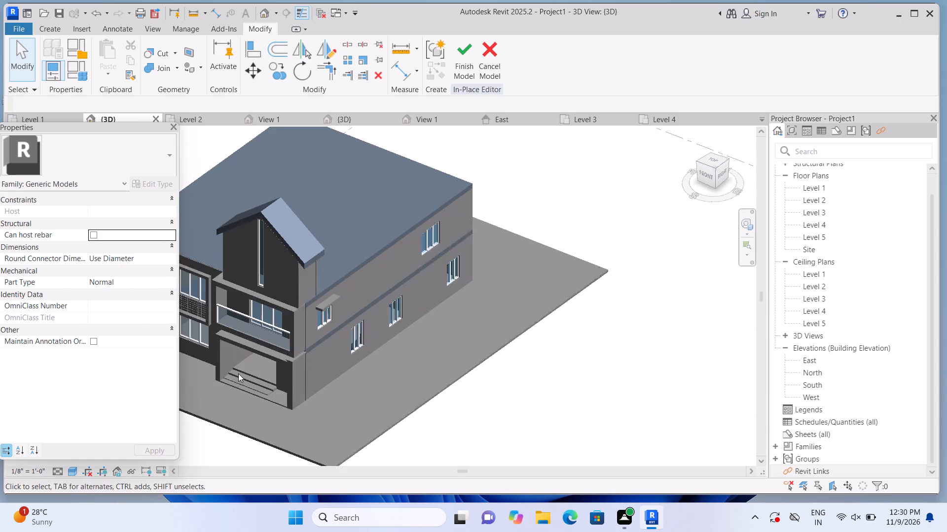
scroll(238, 373, up, 1)
middle_drag(243, 434, 301, 440)
shift+middle_drag(282, 439, 301, 442)
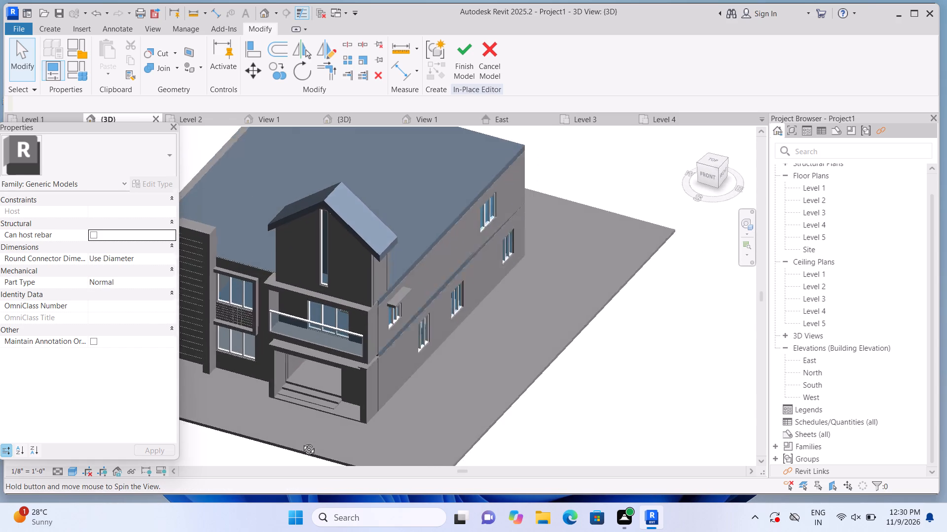
shift+middle_drag(301, 442, 263, 432)
shift+scroll(263, 432, up, 1)
scroll(266, 426, up, 1)
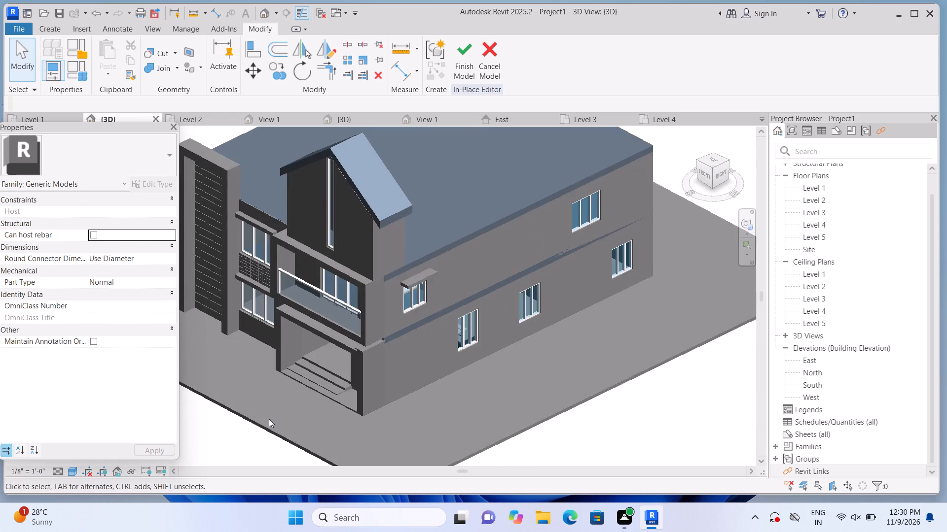
scroll(269, 416, up, 5)
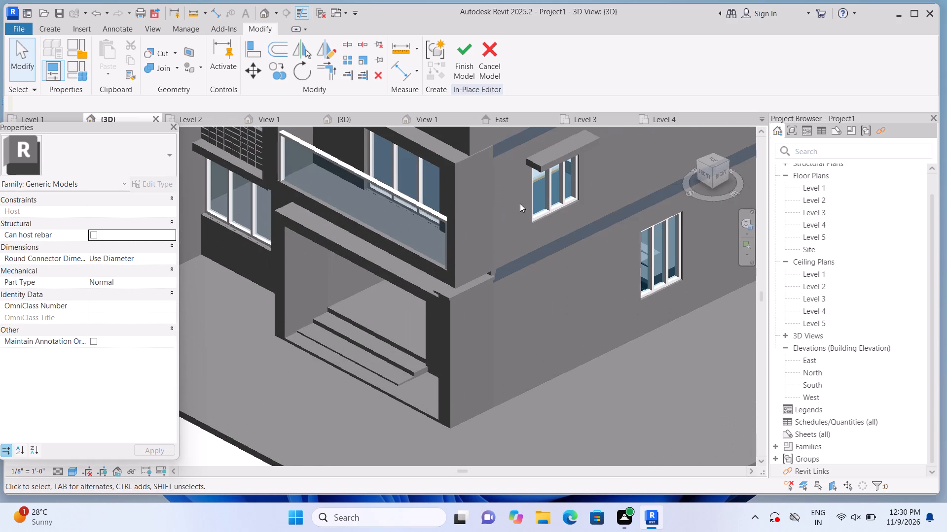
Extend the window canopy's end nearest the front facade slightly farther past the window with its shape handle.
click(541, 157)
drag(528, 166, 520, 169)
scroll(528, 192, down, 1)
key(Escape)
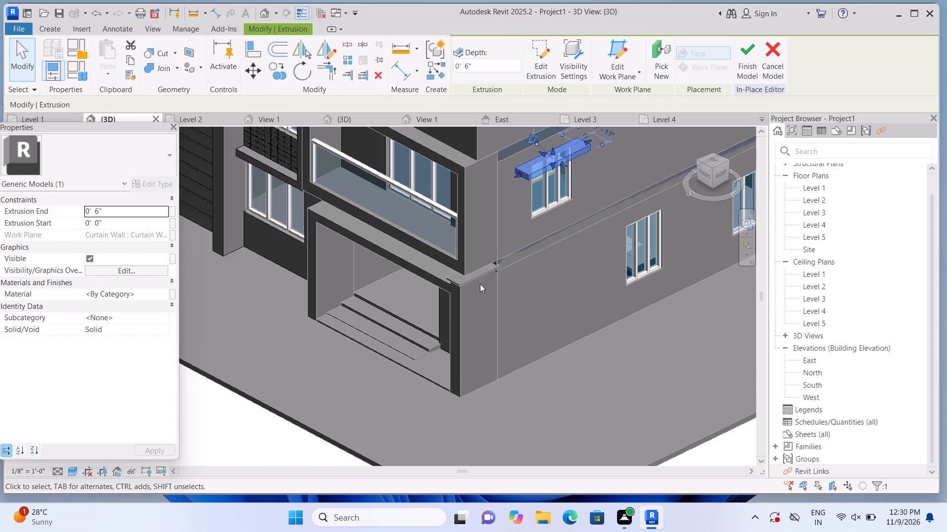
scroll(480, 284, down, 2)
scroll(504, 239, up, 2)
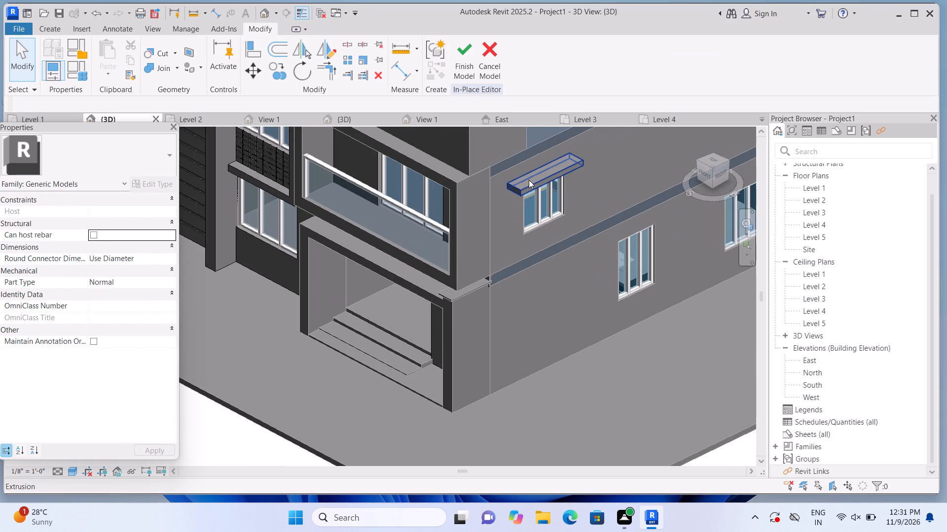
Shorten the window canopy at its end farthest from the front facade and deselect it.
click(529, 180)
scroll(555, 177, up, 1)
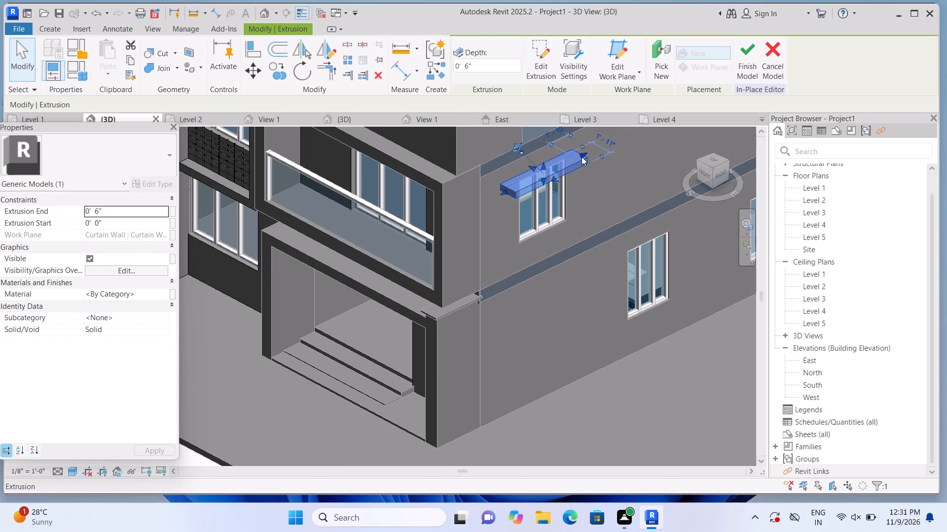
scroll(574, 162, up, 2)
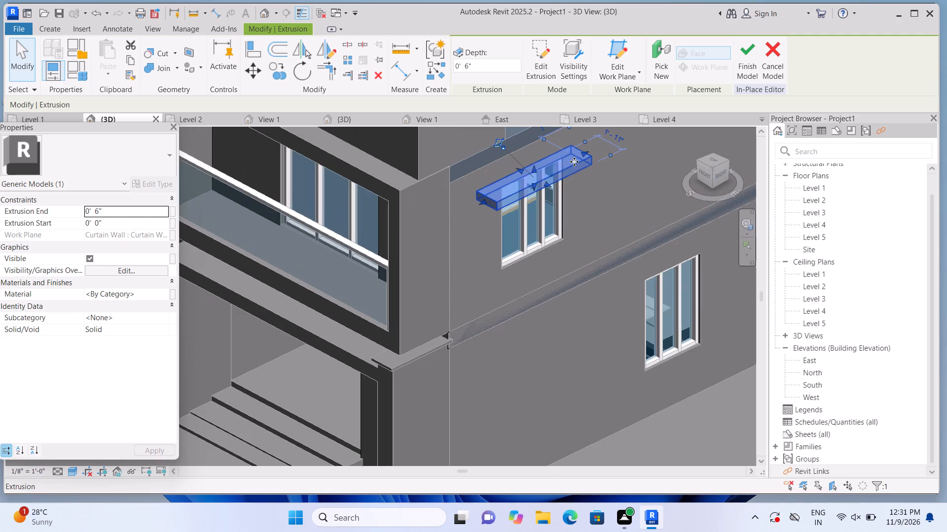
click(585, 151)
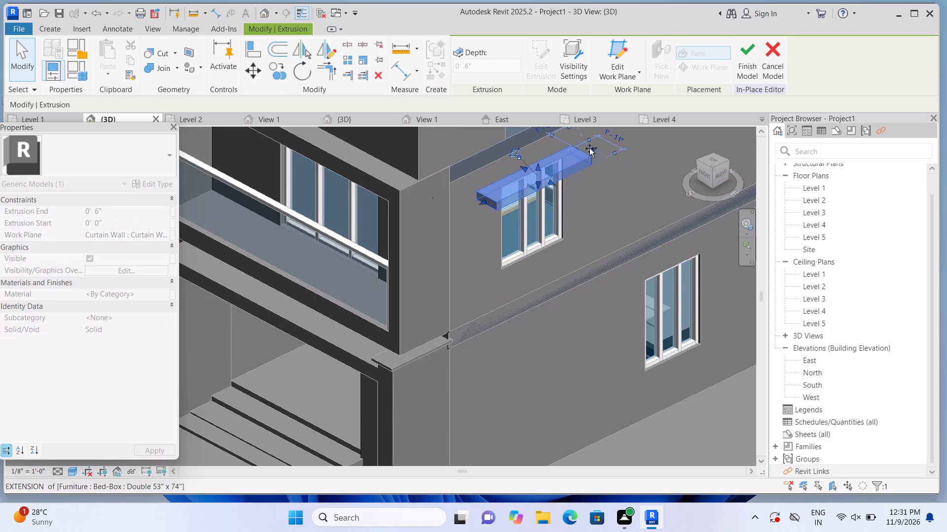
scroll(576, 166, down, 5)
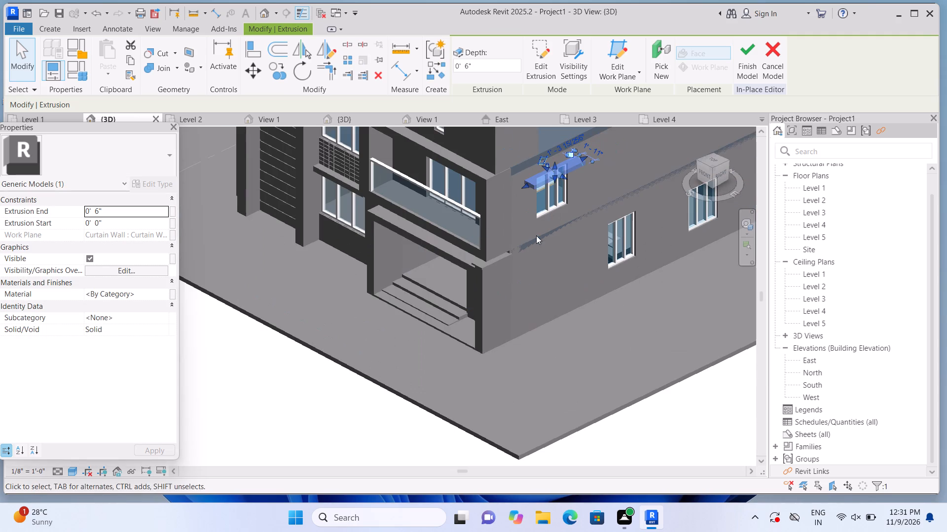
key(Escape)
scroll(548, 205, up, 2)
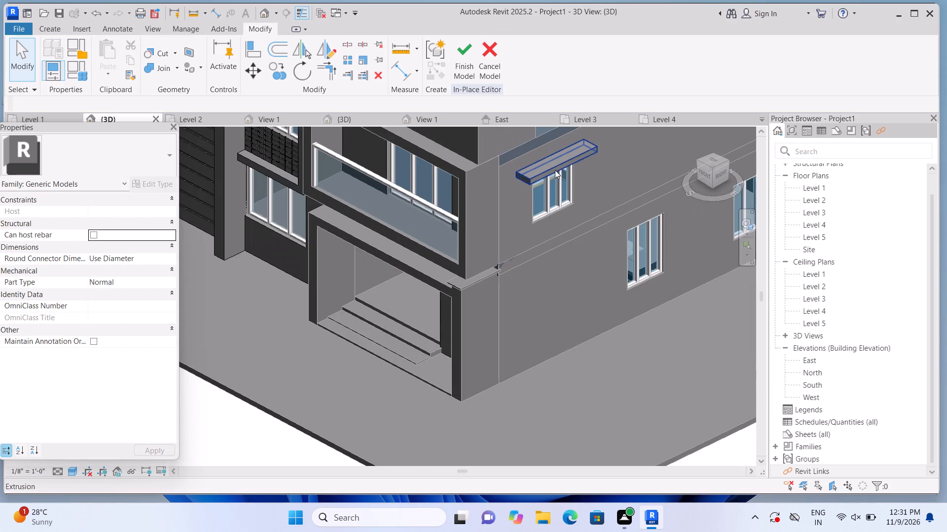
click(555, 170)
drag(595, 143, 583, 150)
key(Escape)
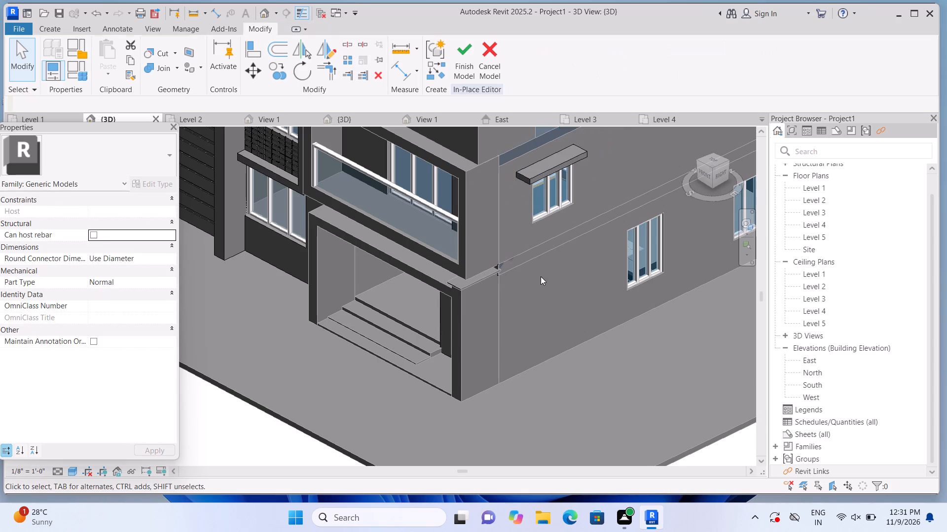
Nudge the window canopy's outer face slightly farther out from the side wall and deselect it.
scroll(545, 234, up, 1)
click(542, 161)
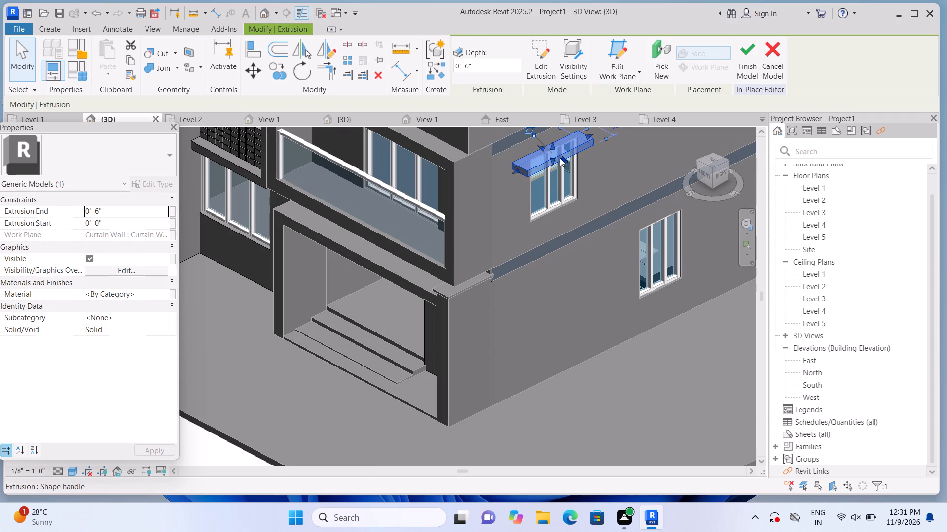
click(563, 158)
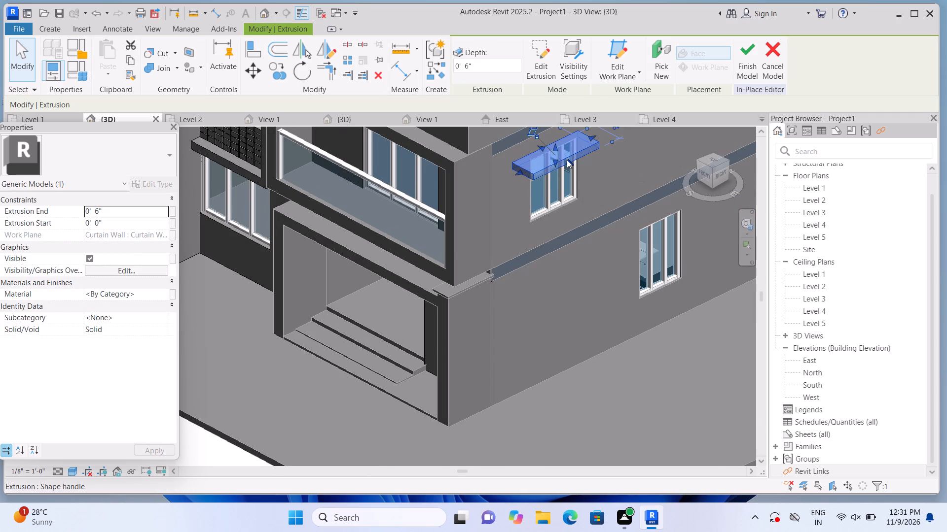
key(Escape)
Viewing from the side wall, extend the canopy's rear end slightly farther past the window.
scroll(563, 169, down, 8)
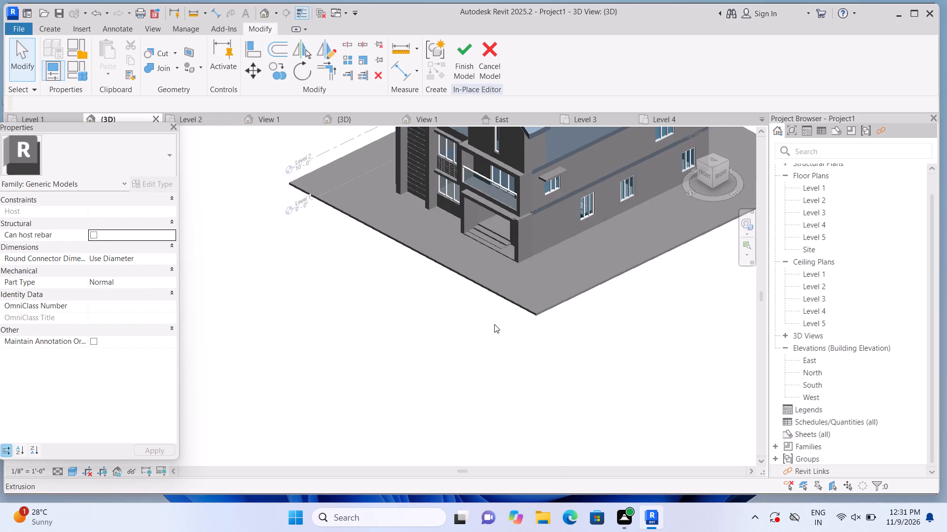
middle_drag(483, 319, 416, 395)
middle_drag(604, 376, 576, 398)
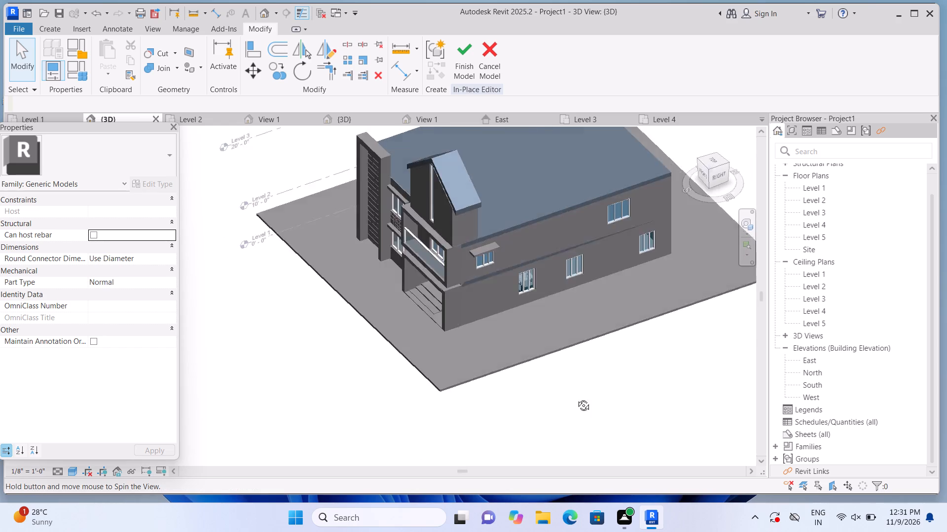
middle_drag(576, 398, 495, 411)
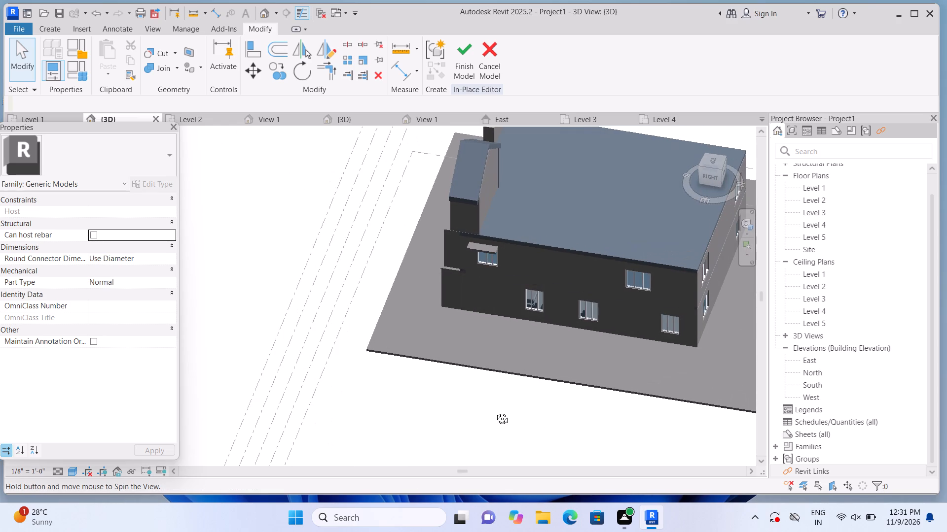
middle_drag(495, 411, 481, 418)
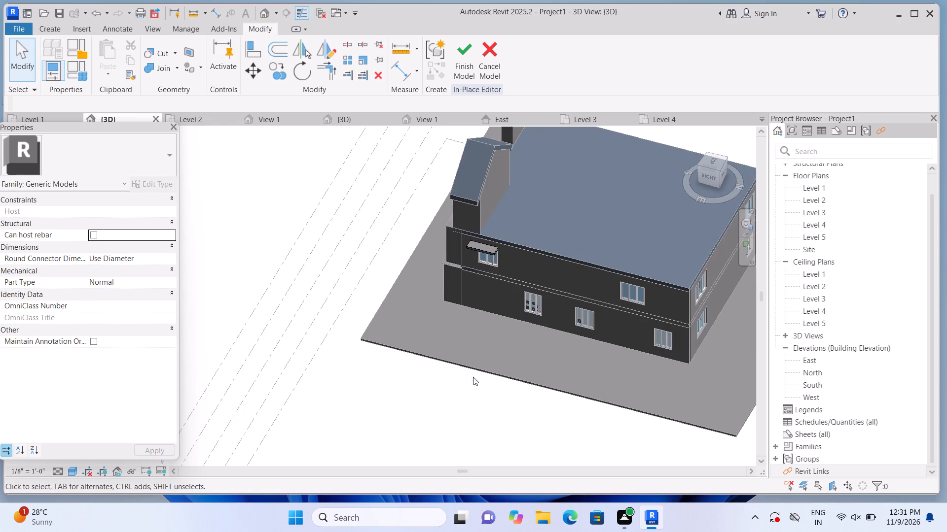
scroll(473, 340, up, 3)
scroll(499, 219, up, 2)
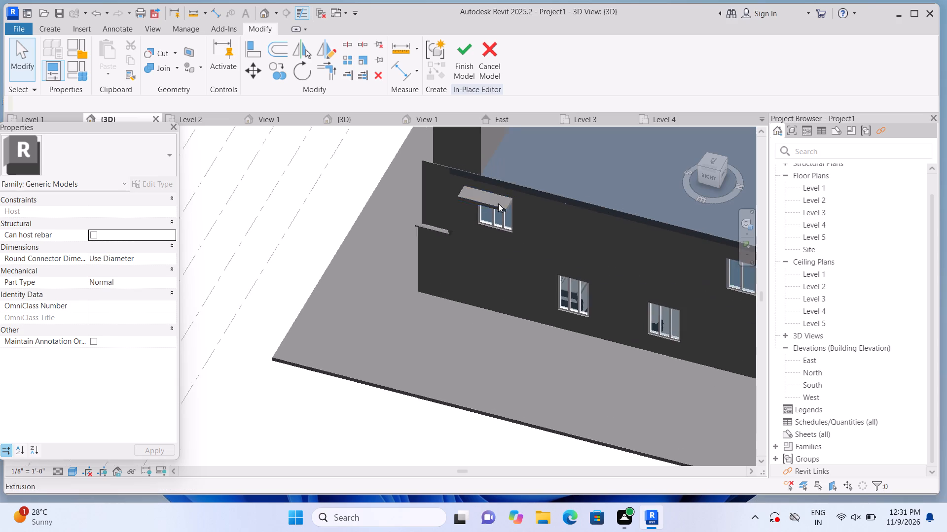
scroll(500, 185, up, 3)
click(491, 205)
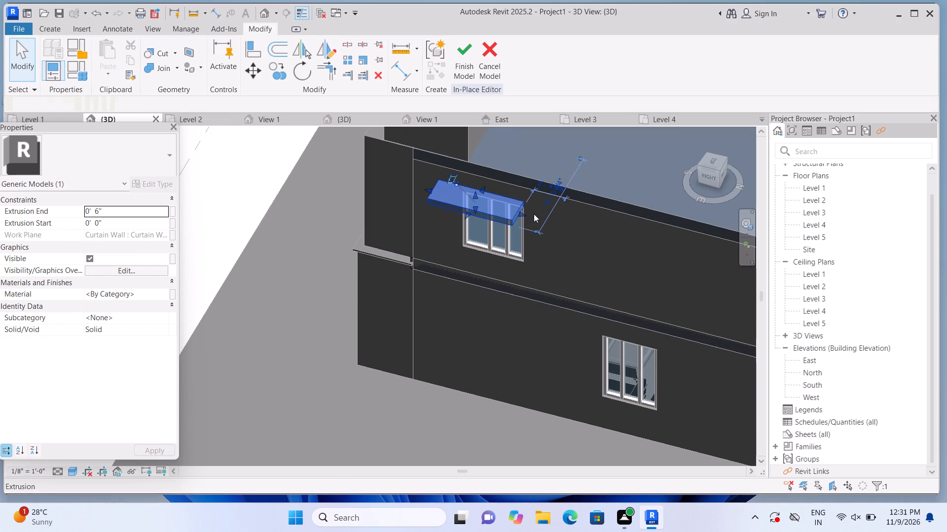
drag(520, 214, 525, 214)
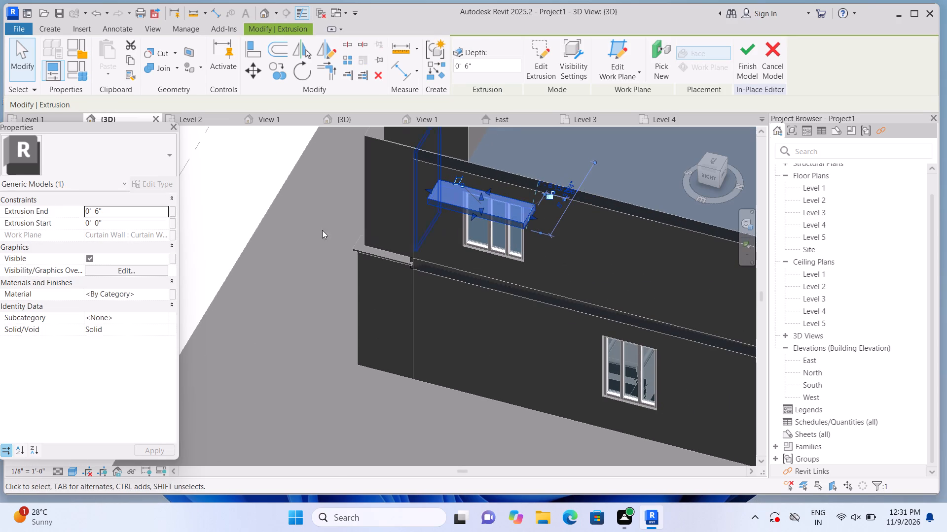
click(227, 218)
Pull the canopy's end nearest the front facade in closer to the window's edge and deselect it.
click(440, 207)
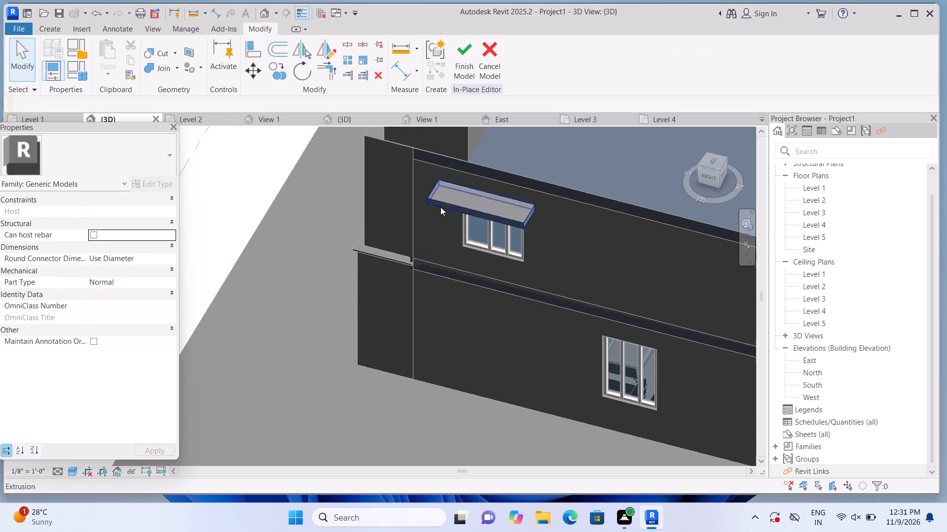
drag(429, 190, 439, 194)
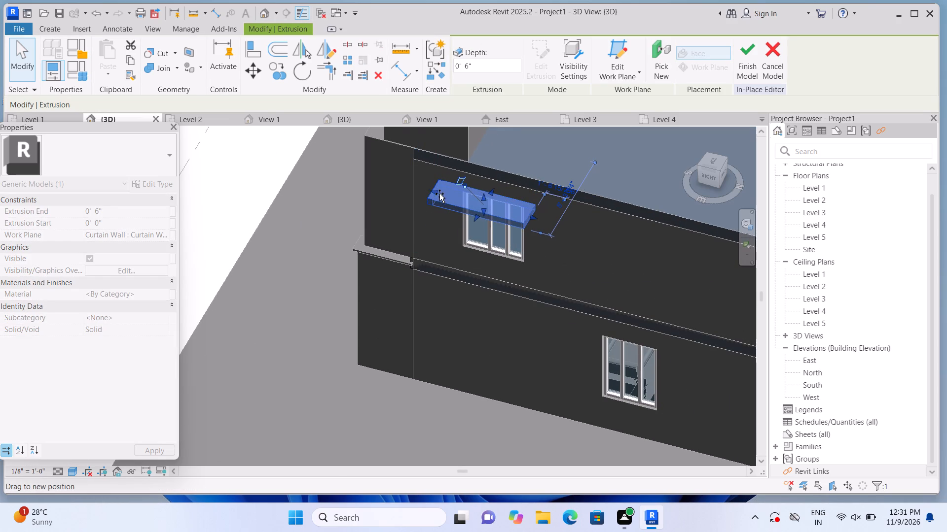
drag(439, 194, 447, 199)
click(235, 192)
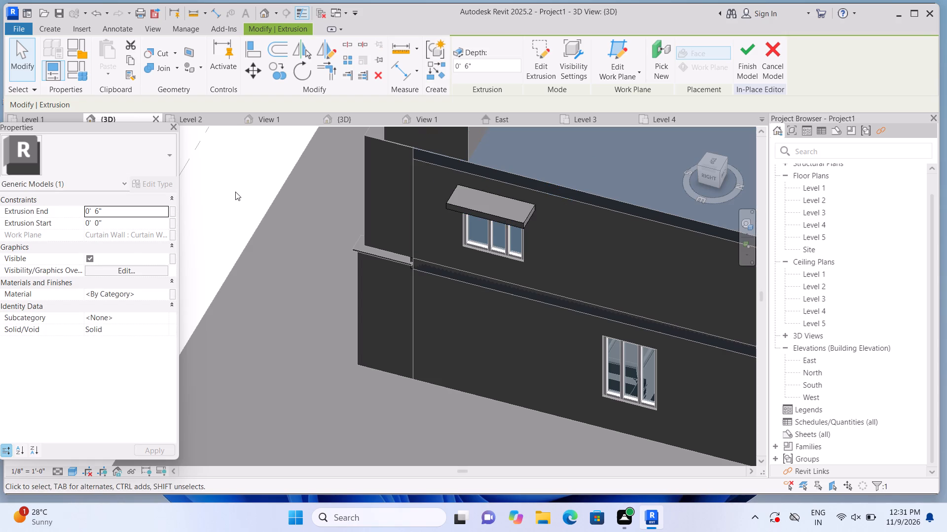
Examine the adjusted canopy against the front facade and side wall from the home three-dimensional view, near and far.
scroll(236, 192, down, 7)
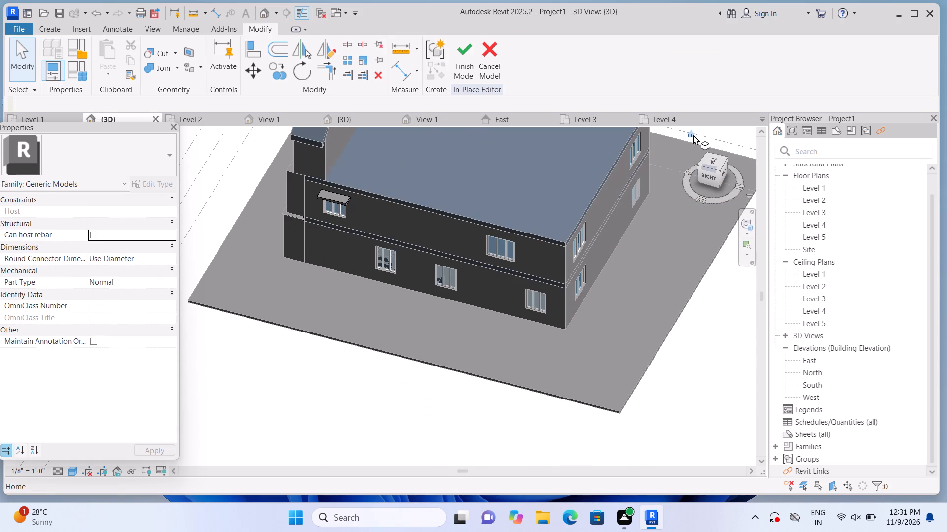
click(692, 134)
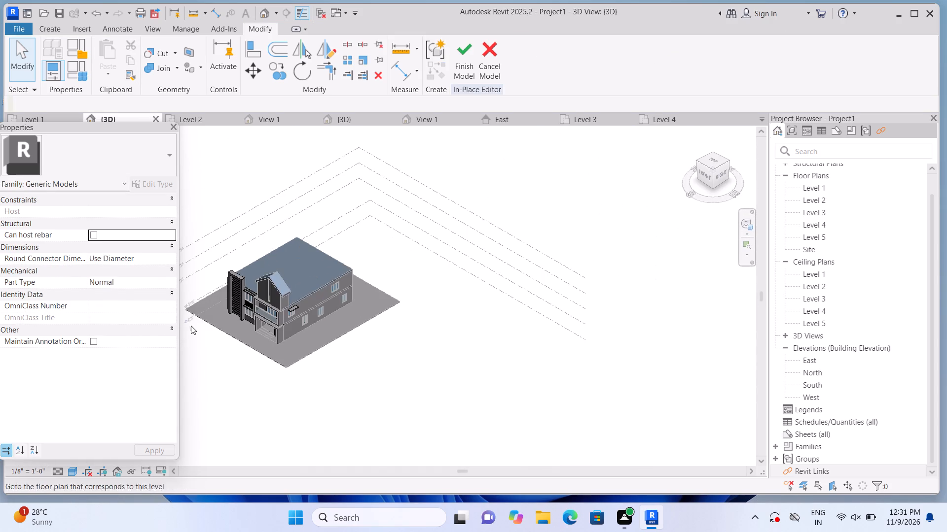
scroll(195, 326, up, 8)
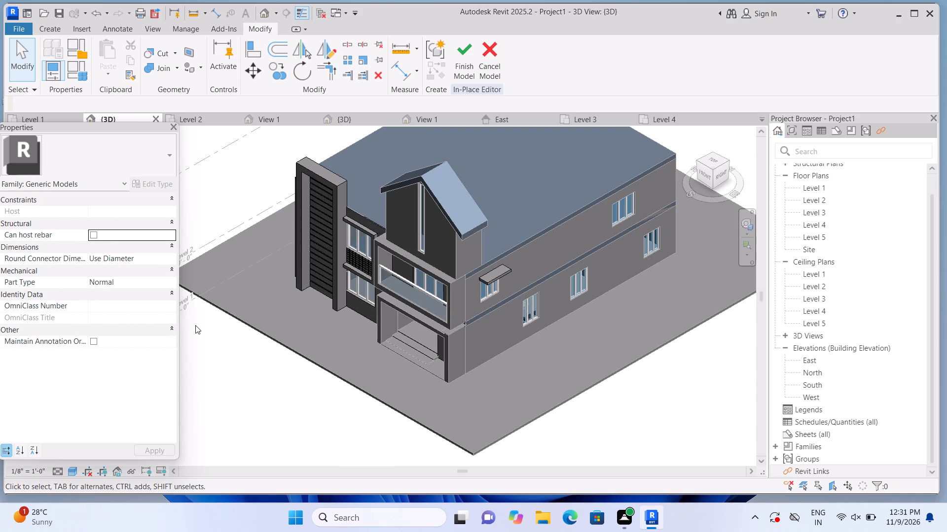
scroll(254, 332, up, 4)
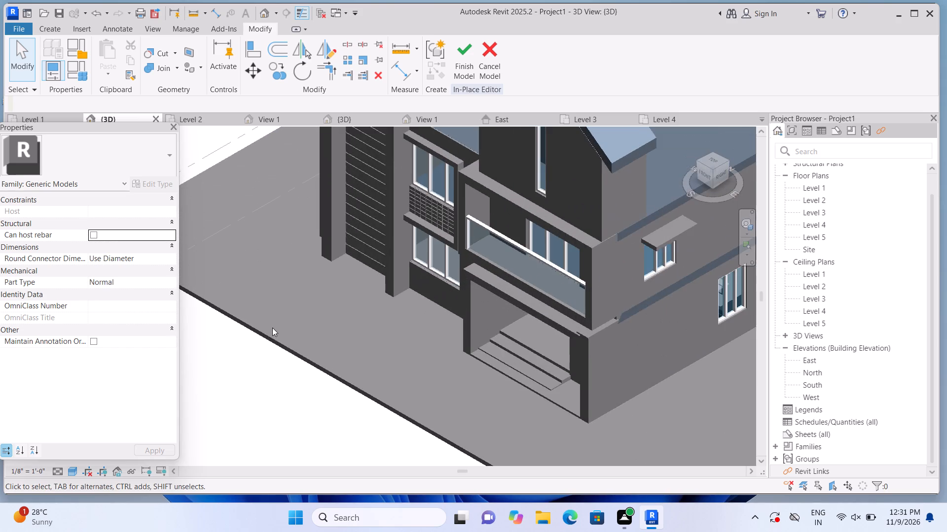
middle_drag(272, 328, 130, 352)
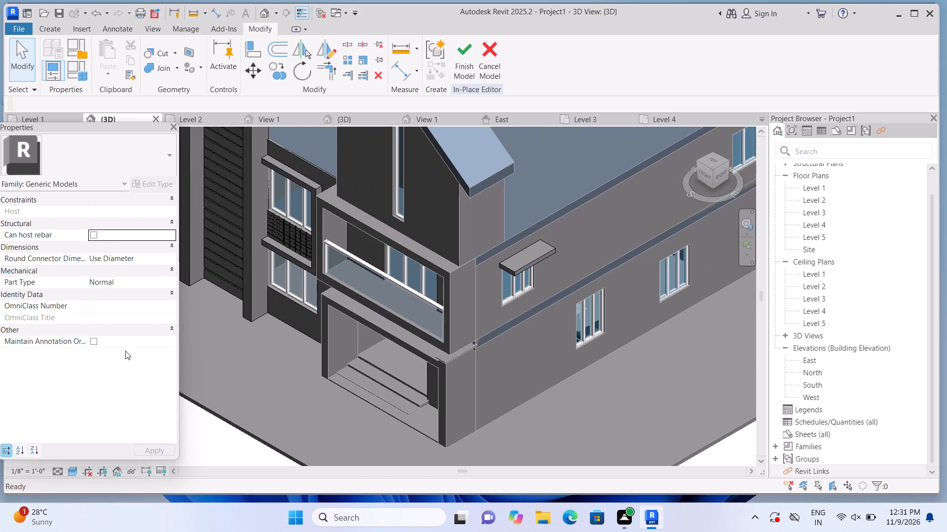
scroll(117, 345, down, 4)
scroll(277, 374, down, 5)
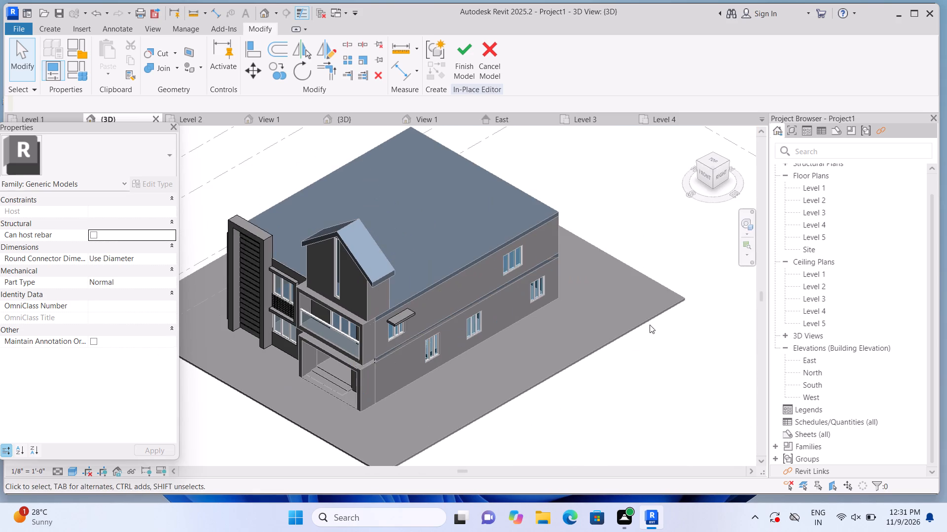
Delete the solid canopy above the upper side-wall window nearest the front.
shift+middle_drag(680, 341, 608, 356)
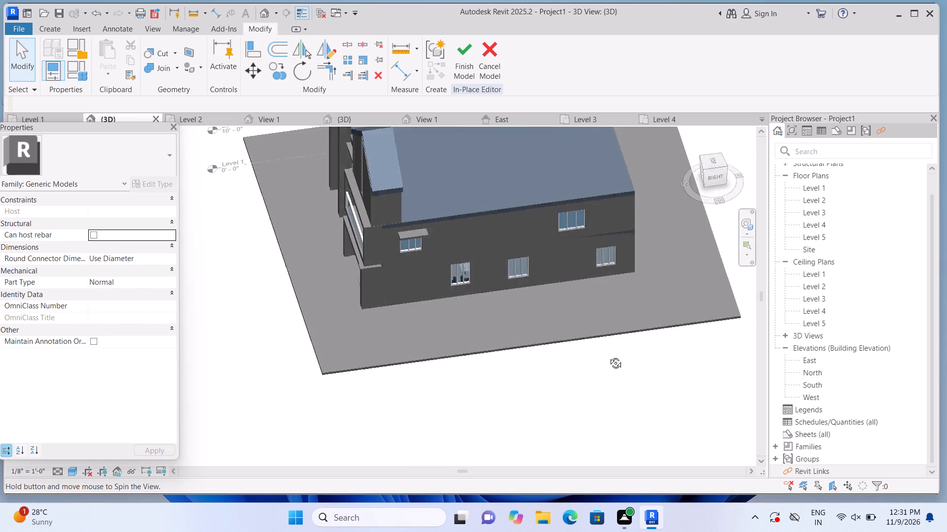
shift+middle_drag(608, 356, 585, 270)
scroll(562, 231, up, 3)
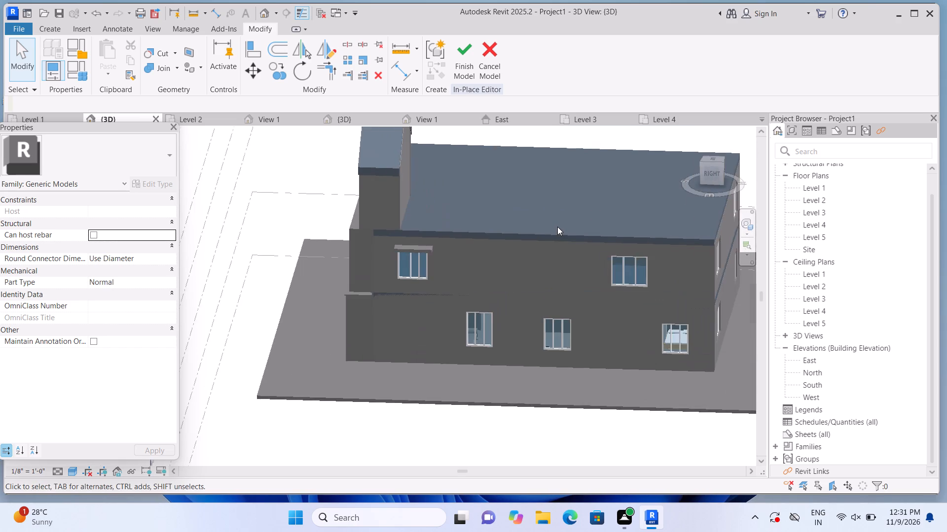
scroll(557, 227, up, 1)
scroll(304, 263, up, 2)
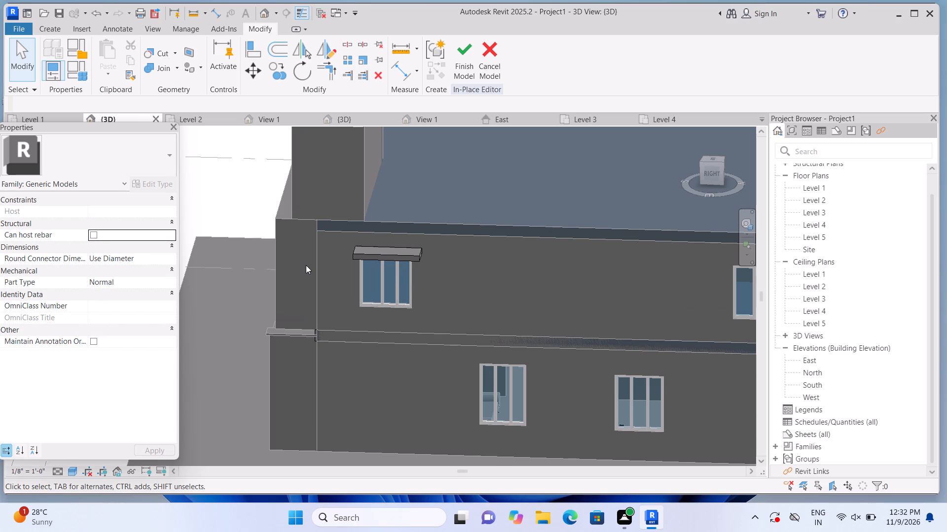
click(369, 253)
key(Delete)
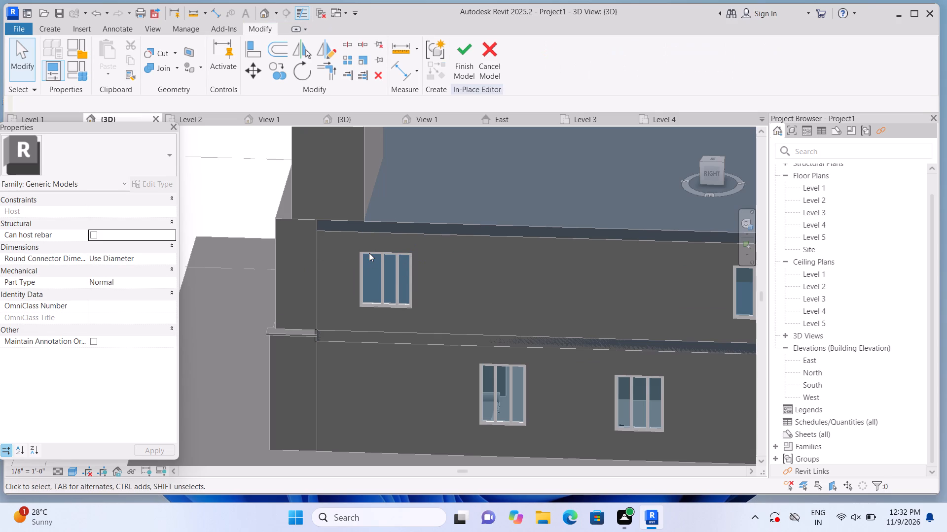
scroll(369, 253, up, 1)
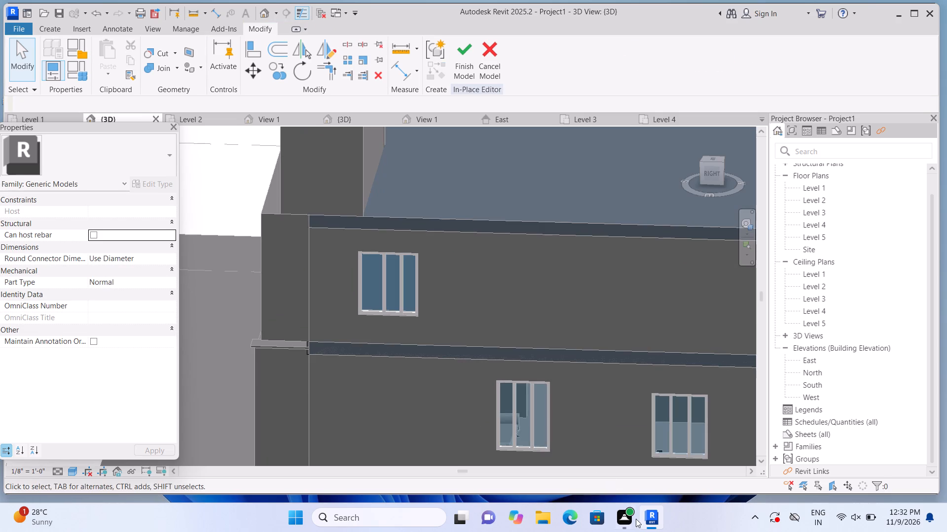
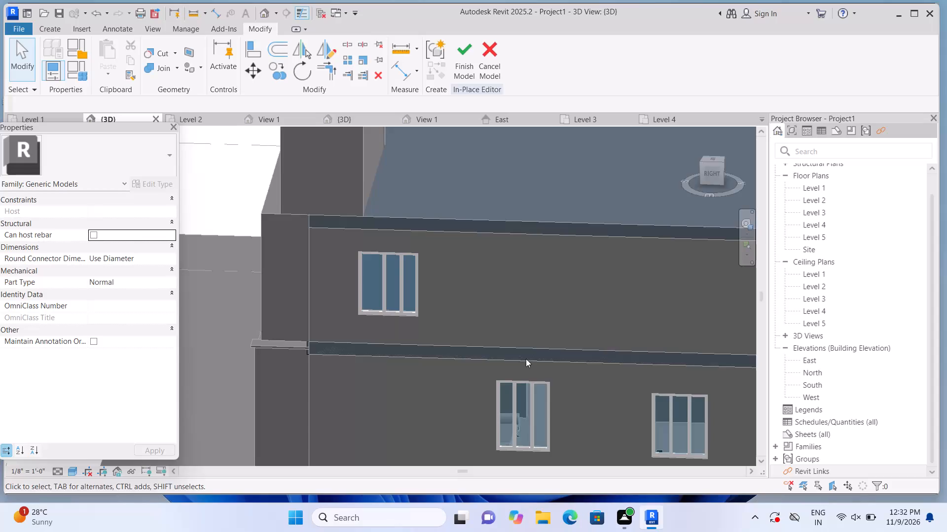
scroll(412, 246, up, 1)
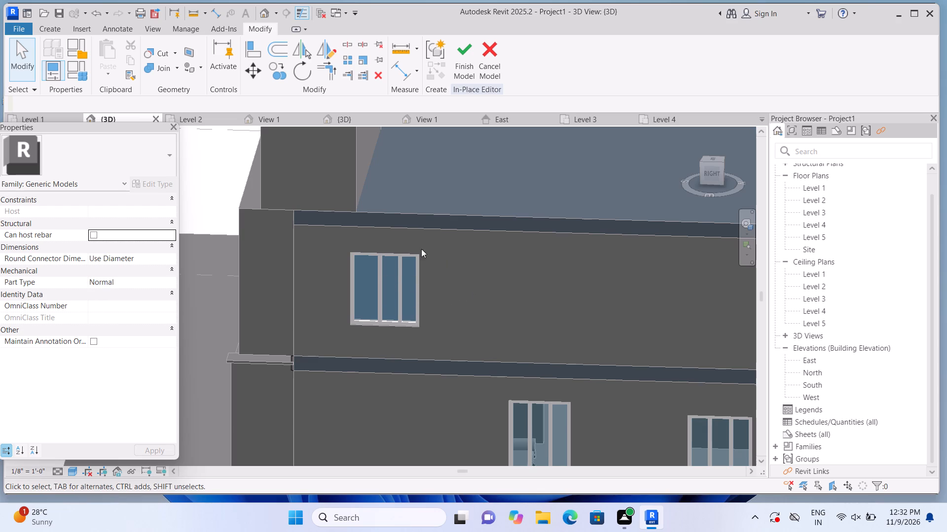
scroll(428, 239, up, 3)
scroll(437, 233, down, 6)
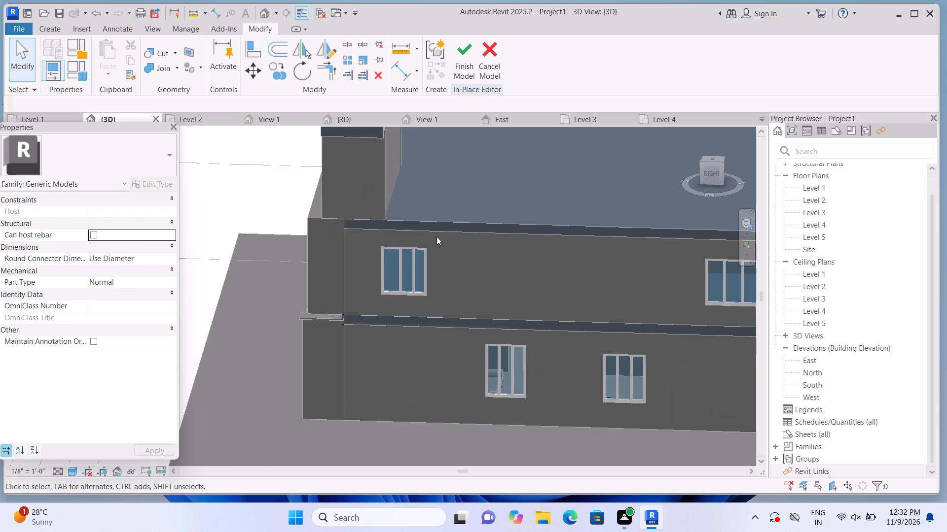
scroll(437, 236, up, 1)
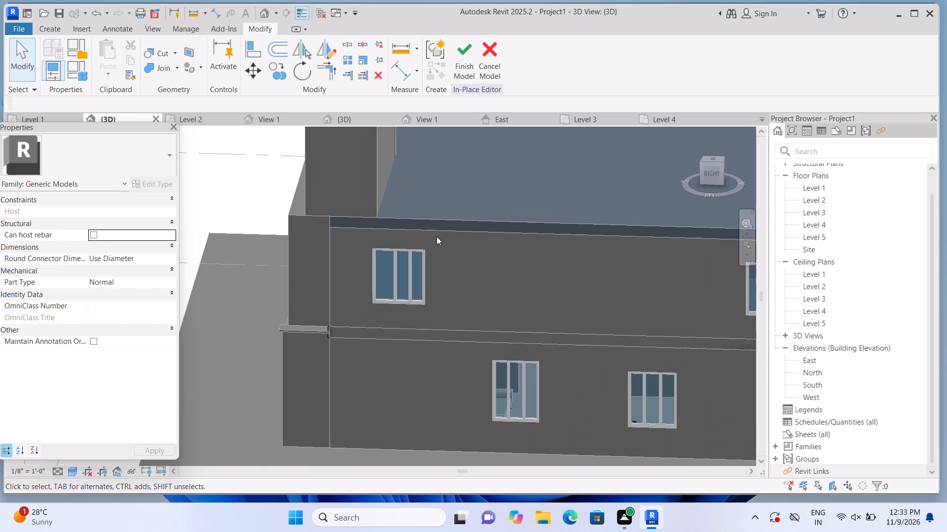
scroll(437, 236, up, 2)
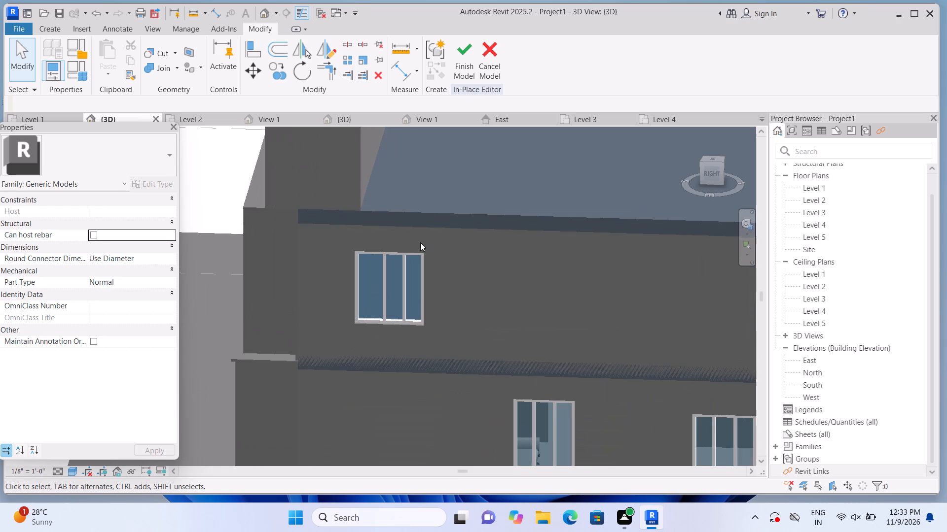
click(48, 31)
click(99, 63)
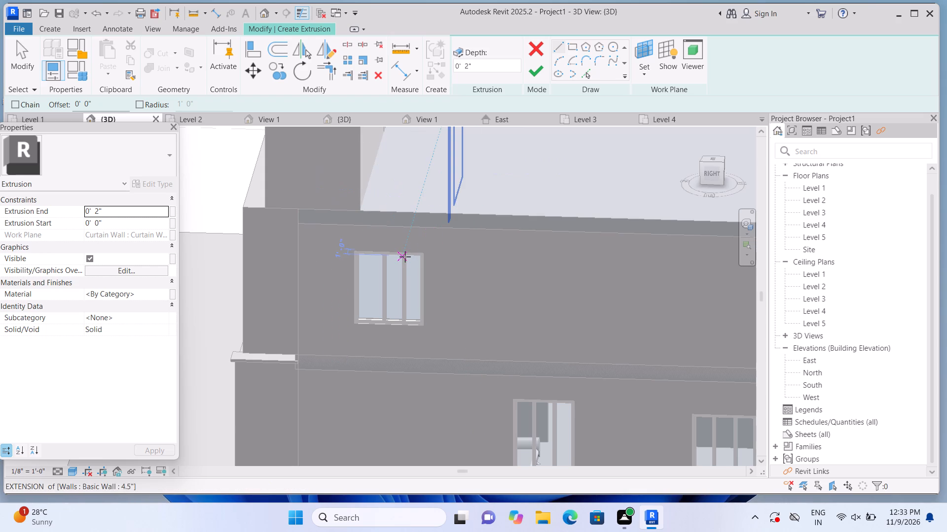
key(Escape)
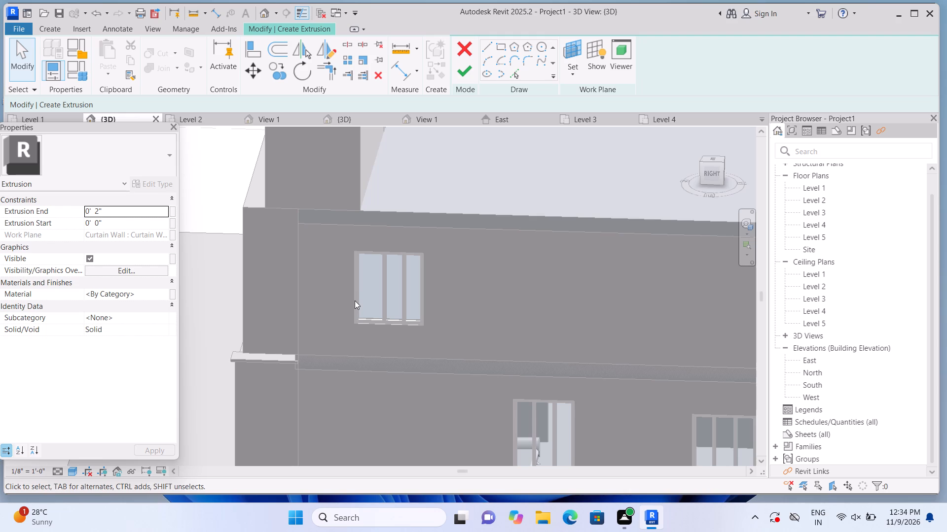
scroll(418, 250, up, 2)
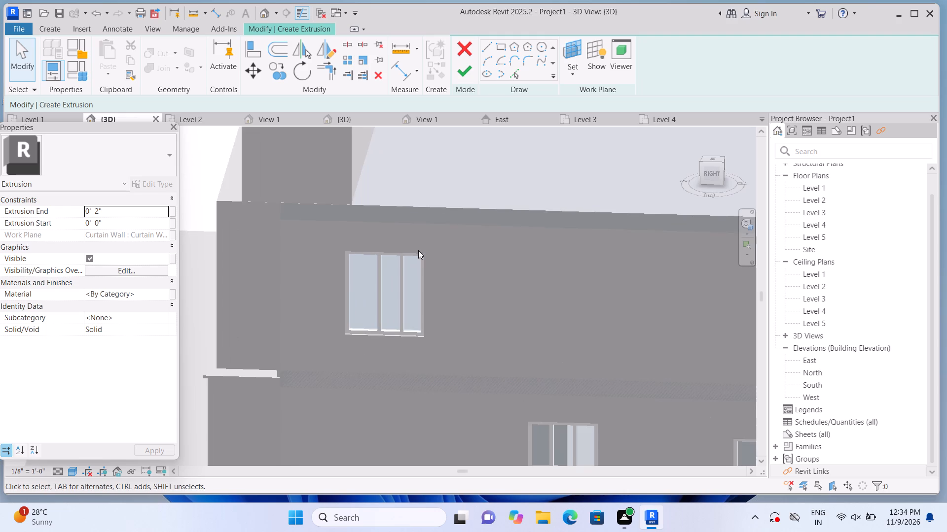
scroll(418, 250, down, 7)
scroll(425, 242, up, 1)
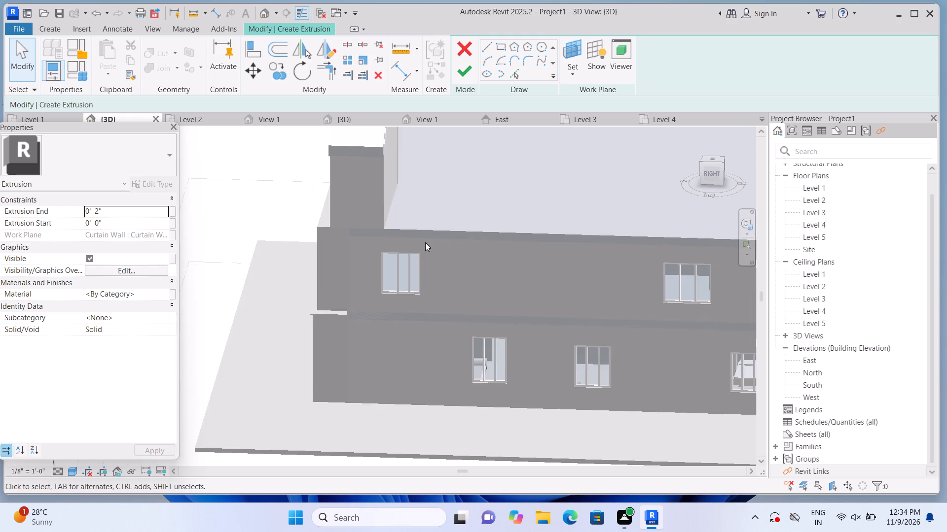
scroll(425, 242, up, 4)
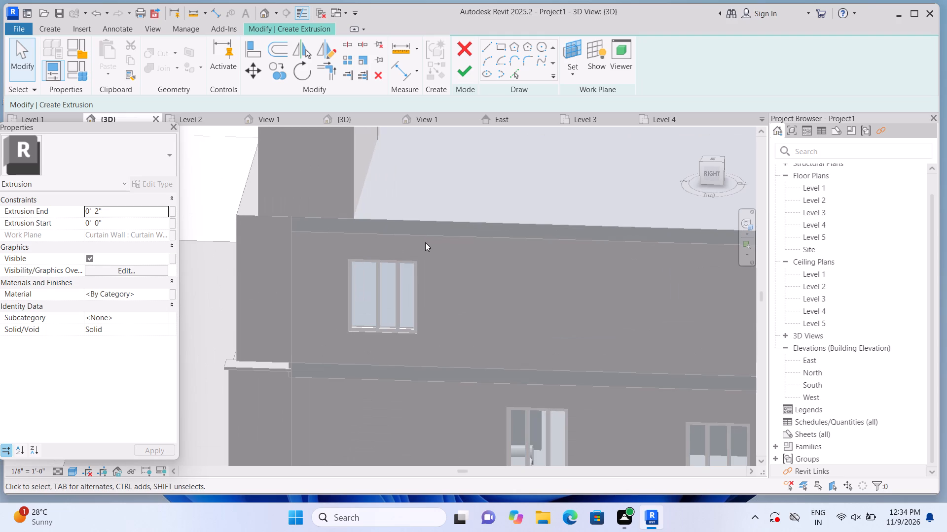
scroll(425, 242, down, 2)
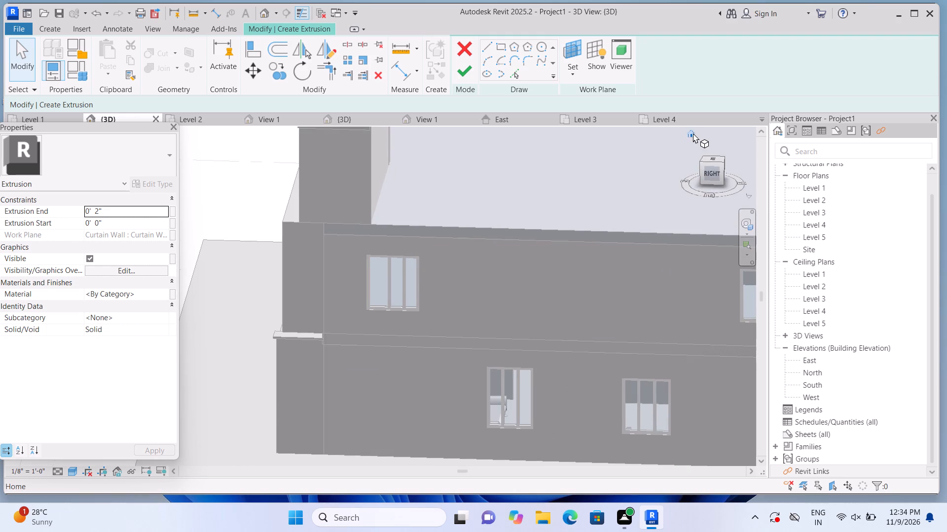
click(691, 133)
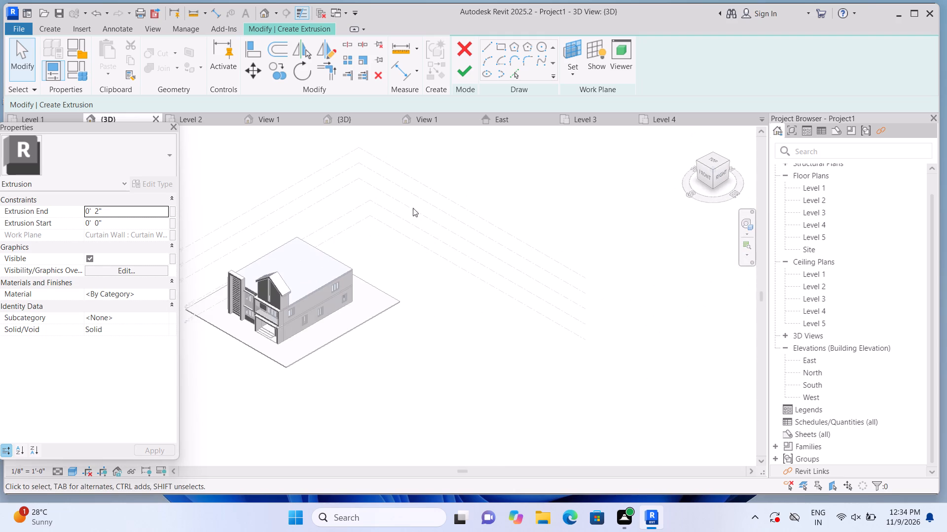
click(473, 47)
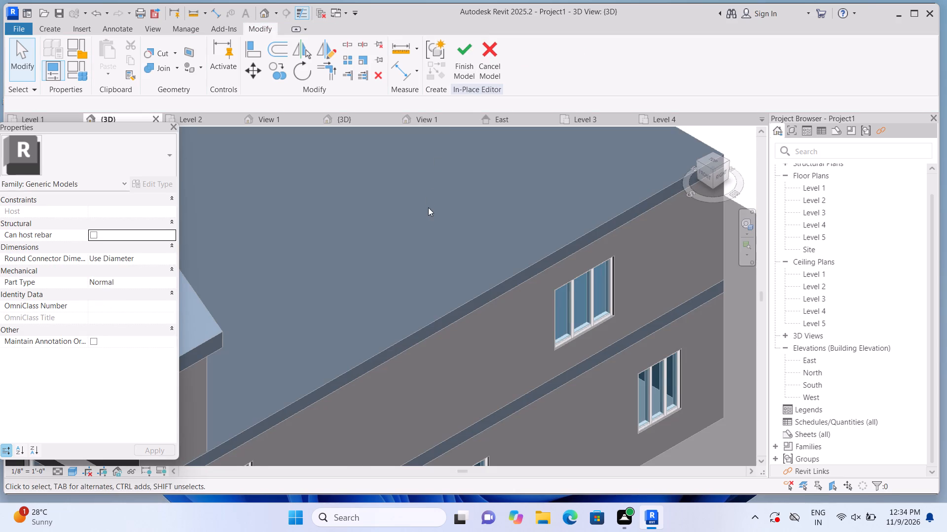
Examine the rear end of the thin ledge where the front porch and balcony block meets the side wall.
scroll(429, 207, down, 2)
scroll(407, 255, down, 2)
middle_drag(348, 304, 420, 284)
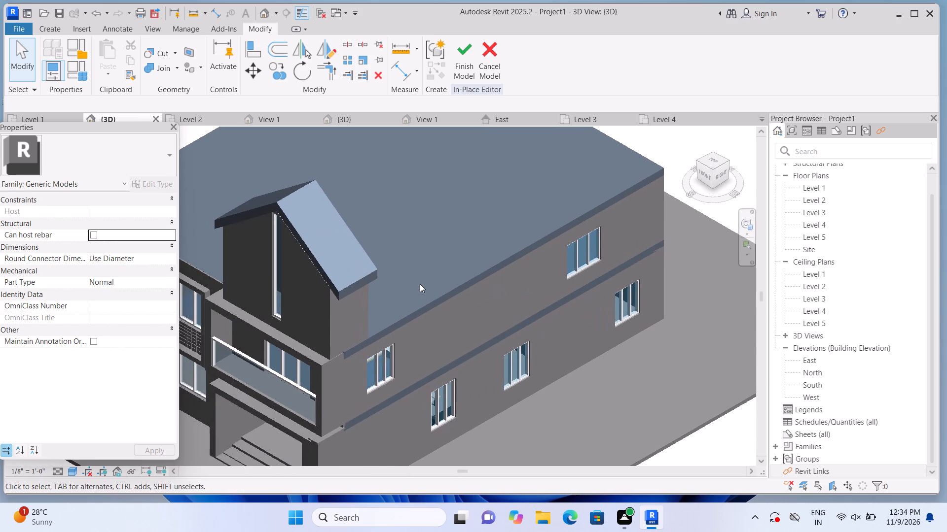
scroll(426, 309, up, 1)
middle_drag(477, 276, 478, 276)
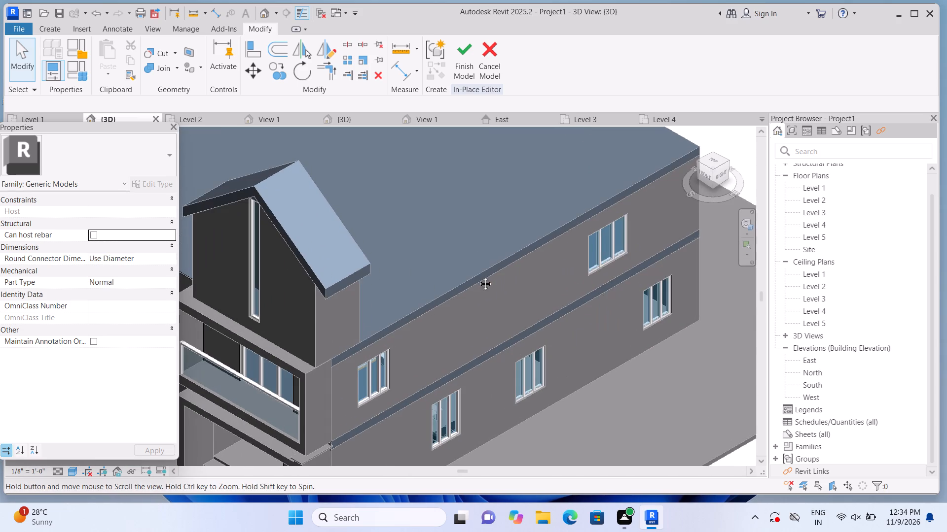
middle_drag(478, 276, 542, 218)
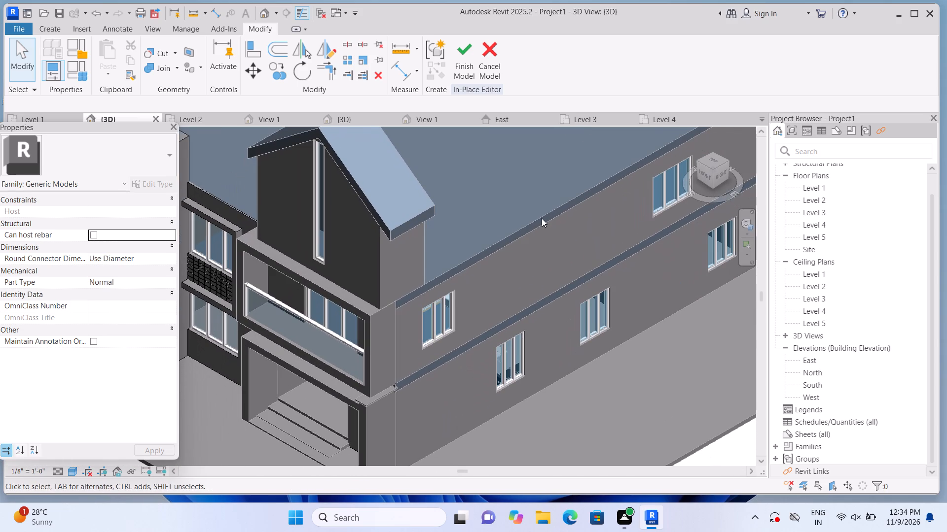
scroll(387, 409, up, 3)
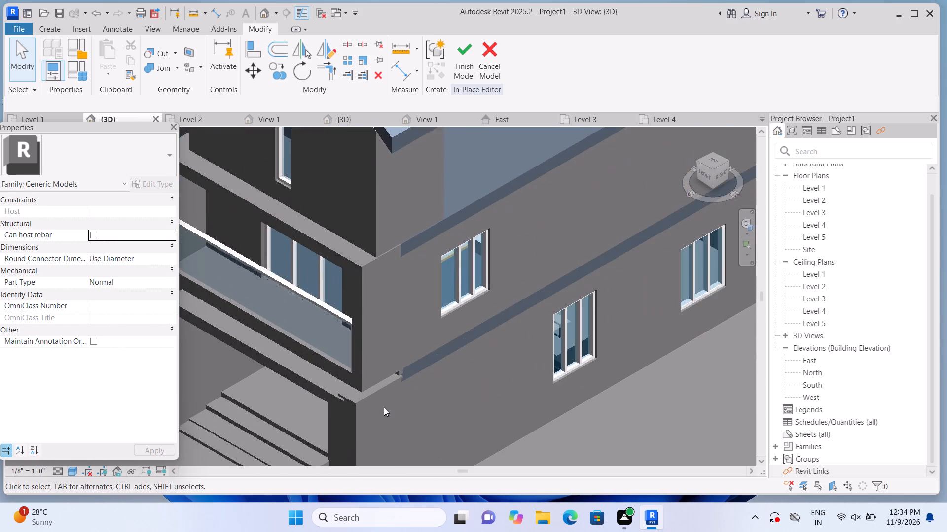
scroll(384, 407, up, 3)
middle_drag(381, 407, 388, 396)
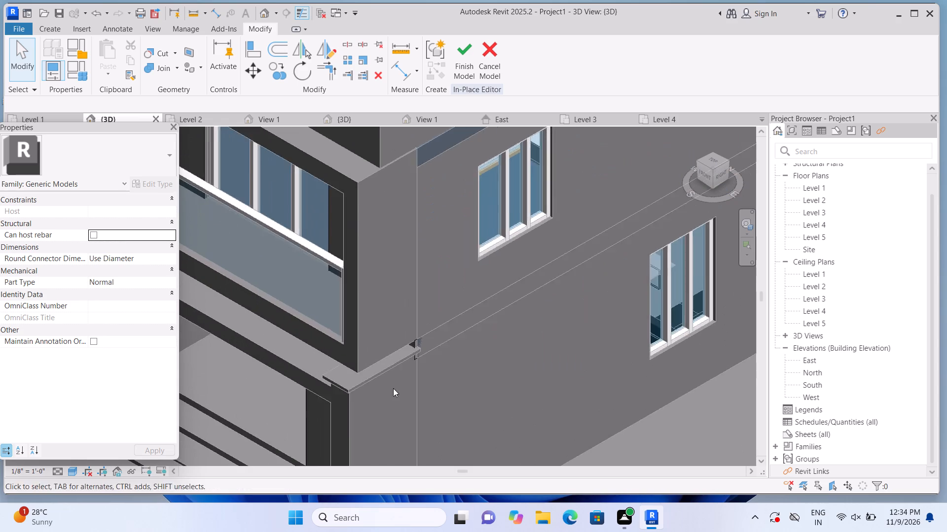
scroll(393, 388, up, 11)
scroll(418, 344, up, 1)
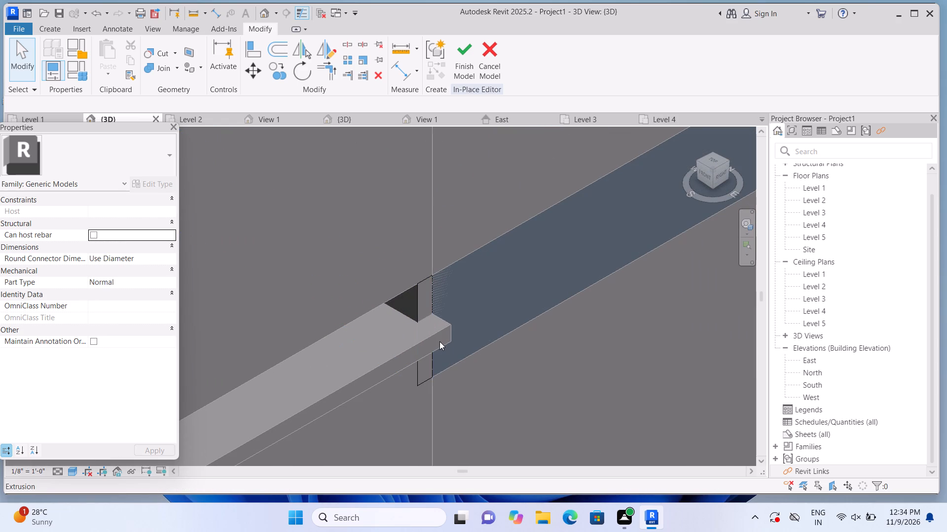
scroll(442, 344, down, 8)
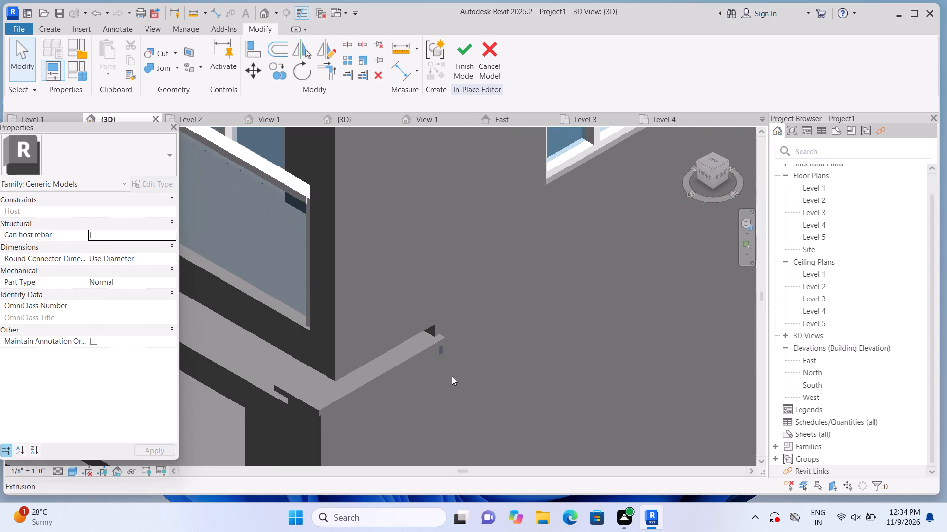
scroll(451, 373, up, 1)
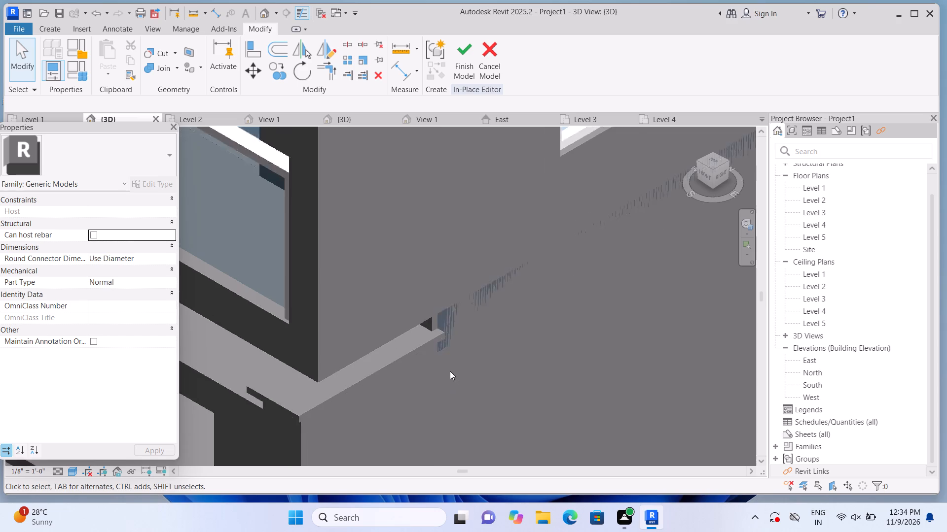
scroll(450, 371, up, 2)
Finish the in-place model and dismiss the save reminder without saving.
click(463, 73)
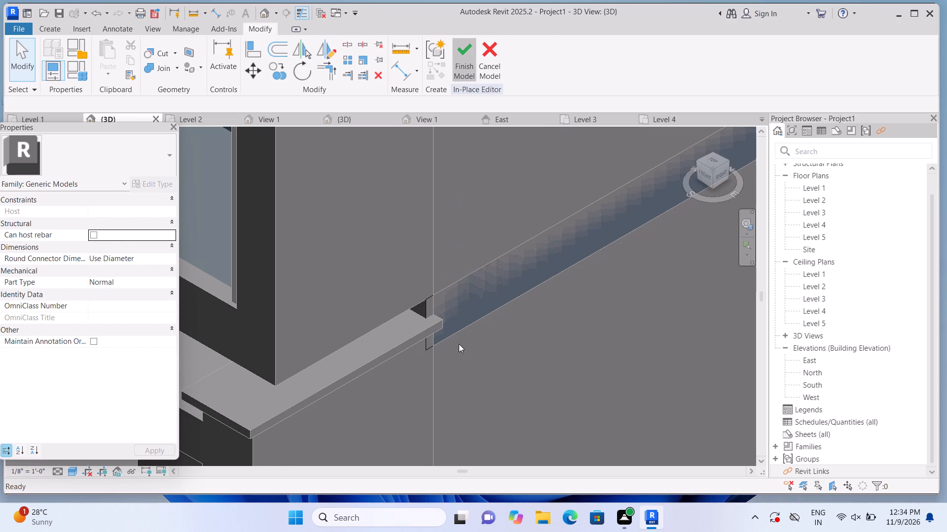
scroll(442, 373, up, 2)
click(566, 158)
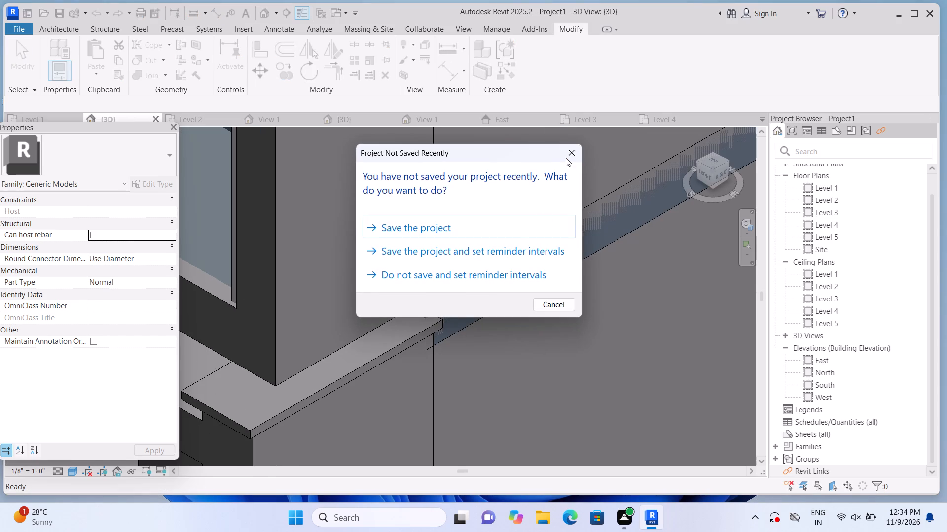
Reopen the porch and balcony in-place model and pull the 2" thick ledge's rear end back toward the side-wall joint.
scroll(455, 360, up, 4)
click(420, 311)
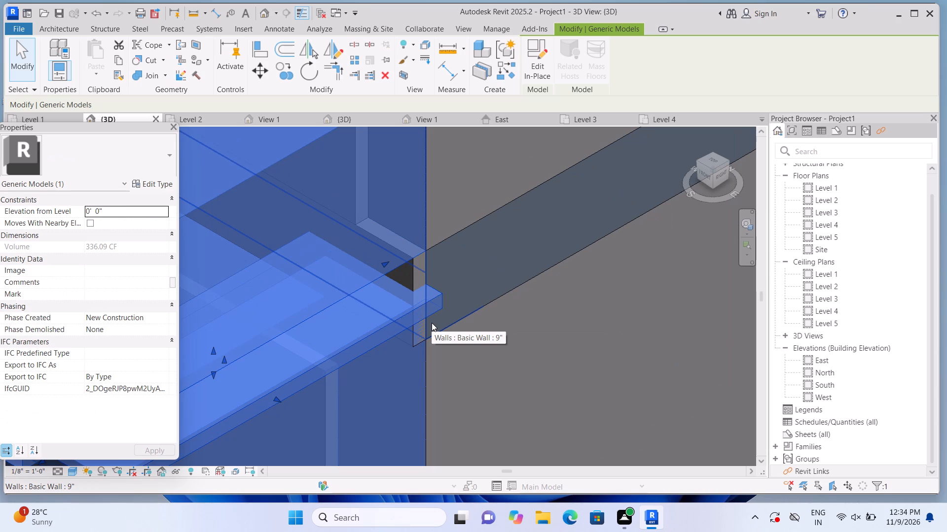
key(Escape)
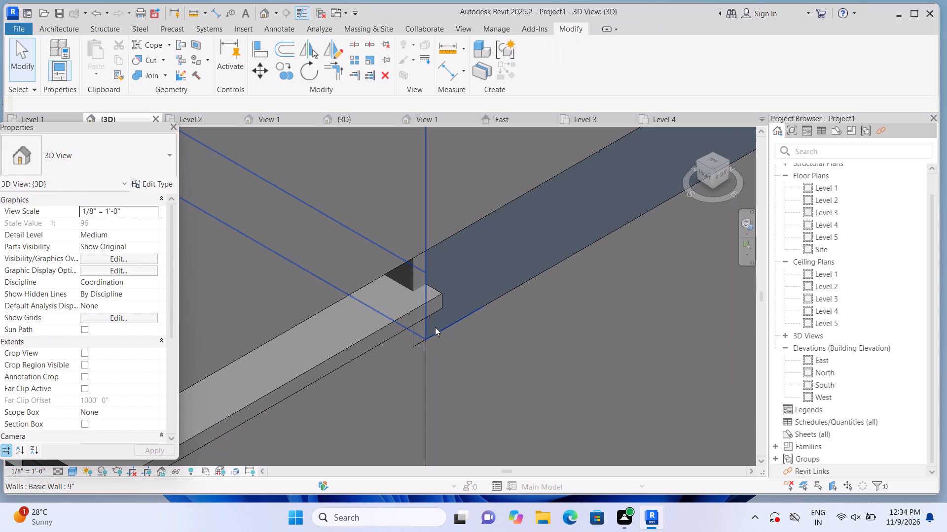
click(367, 336)
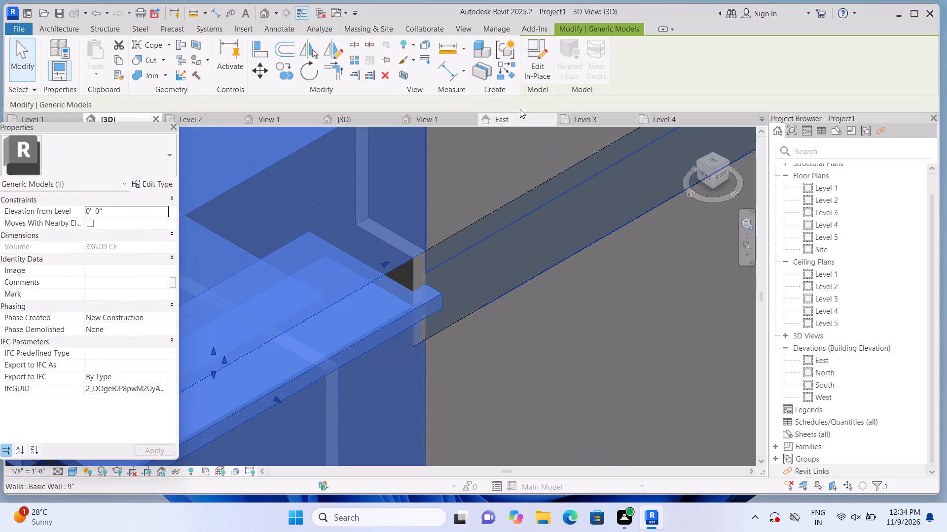
click(538, 65)
scroll(449, 269, up, 1)
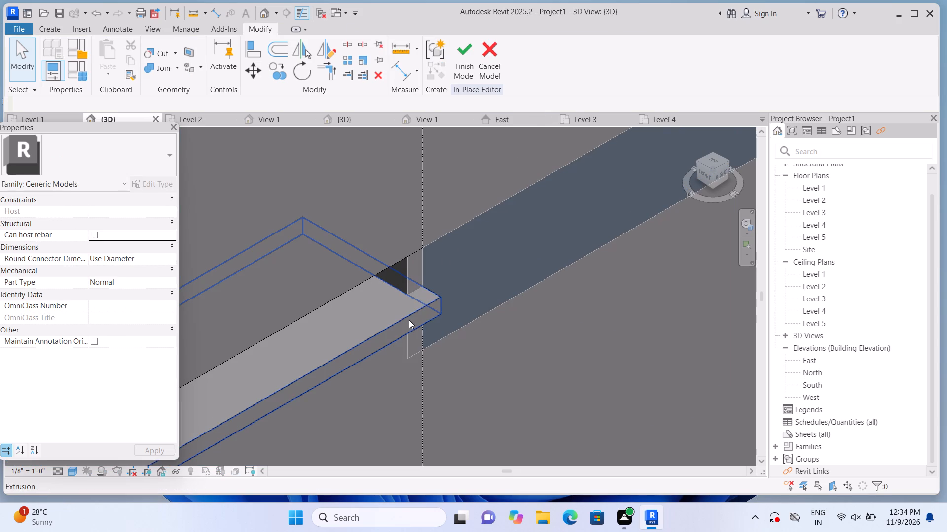
click(409, 320)
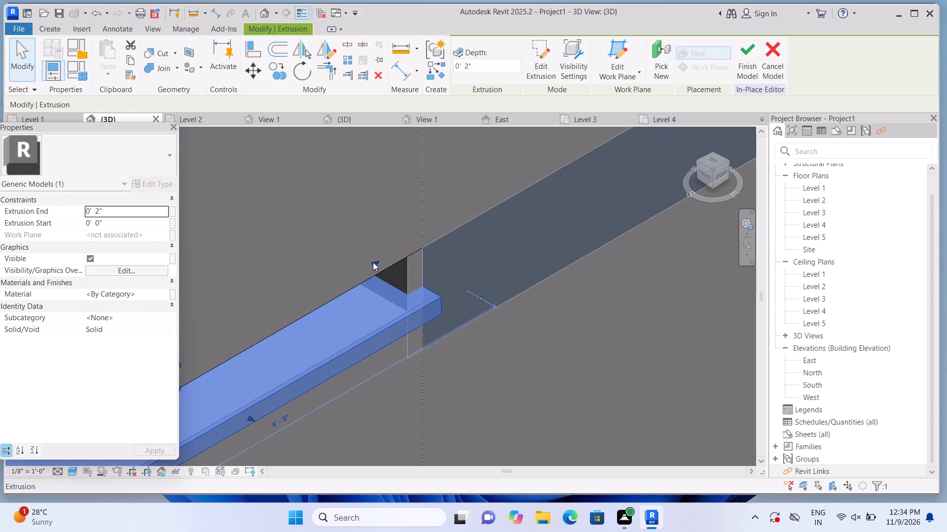
drag(373, 262, 362, 273)
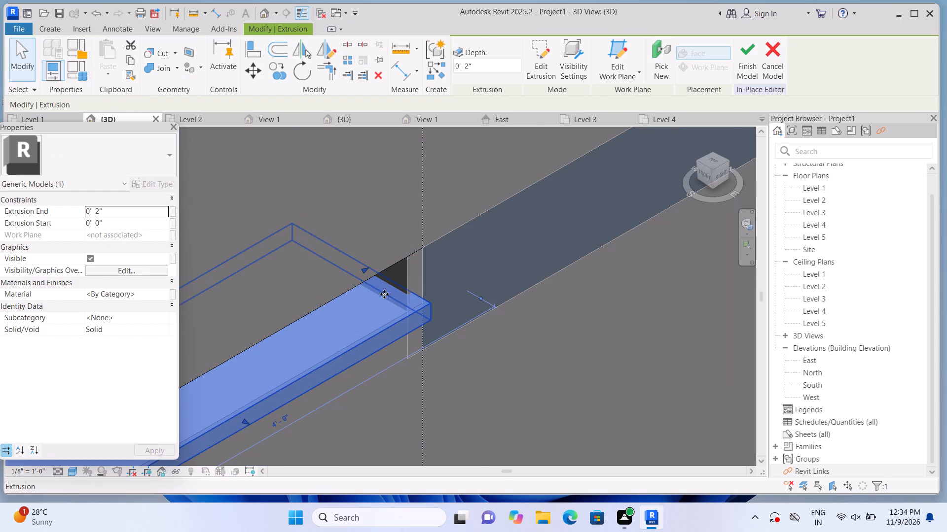
drag(364, 268, 358, 277)
click(358, 277)
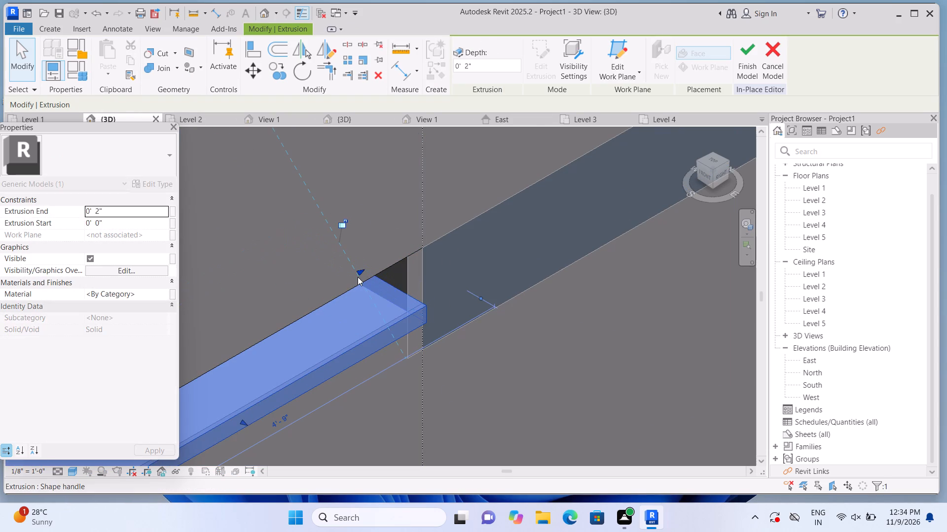
key(Escape)
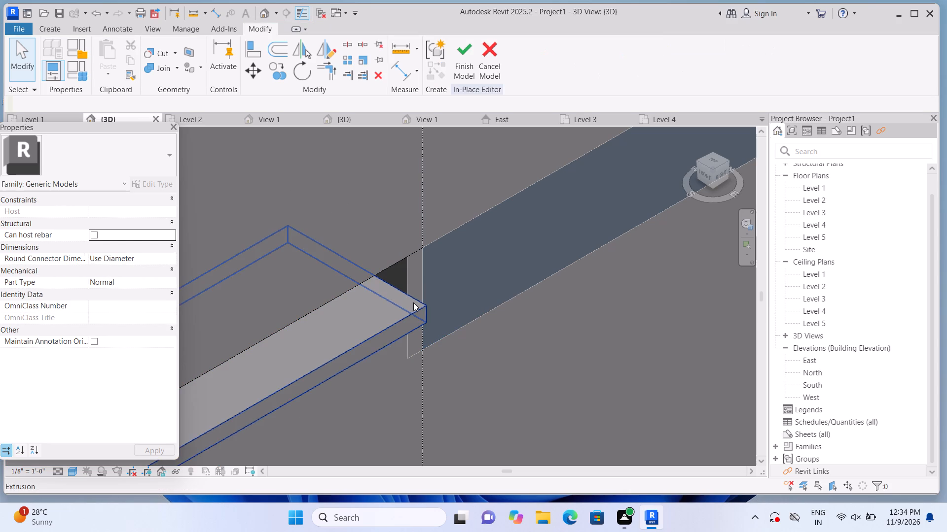
Examine the shortened ledge and its joint with the side-wall band from the side, near and far.
scroll(418, 300, down, 10)
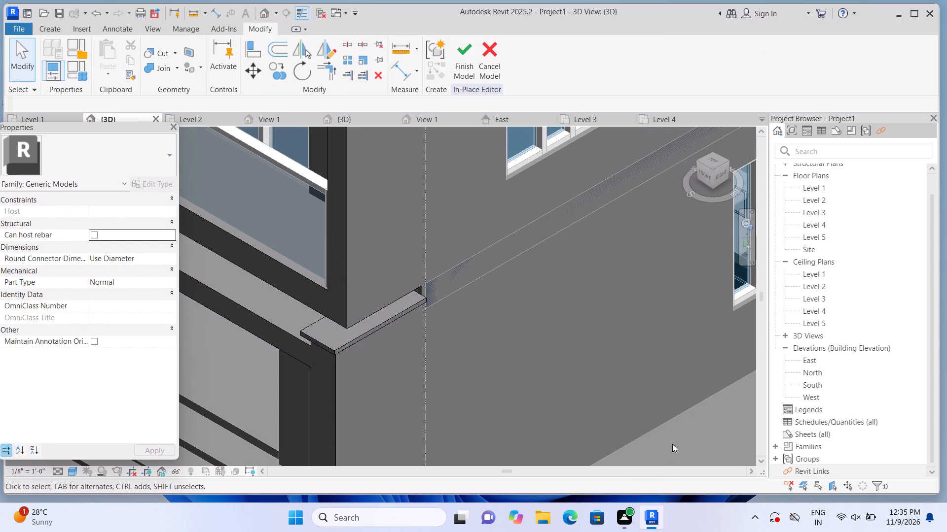
shift+middle_drag(672, 444, 630, 442)
scroll(564, 331, down, 6)
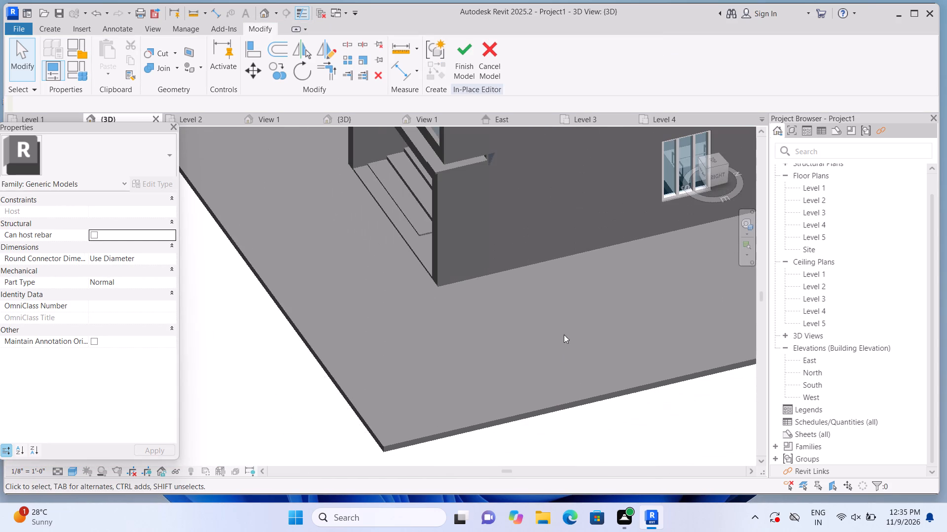
shift+scroll(484, 363, up, 1)
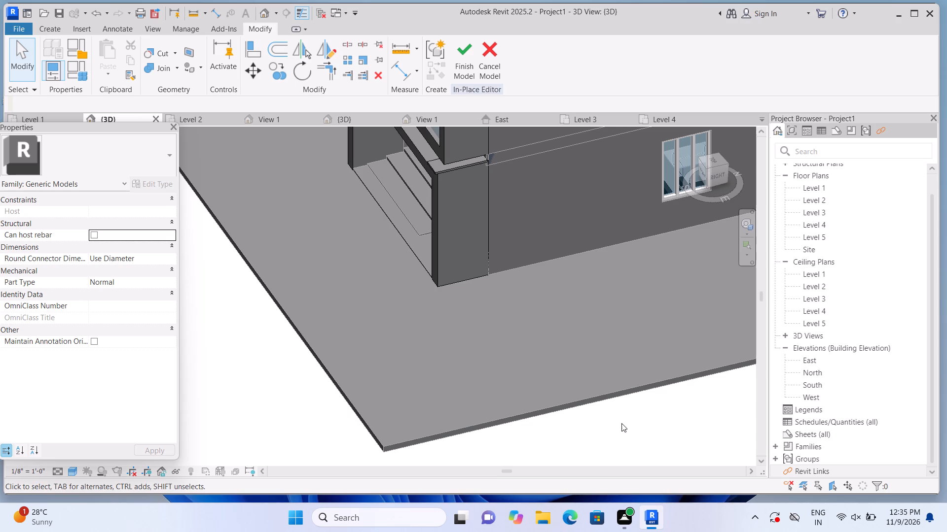
scroll(621, 423, down, 2)
scroll(618, 423, up, 1)
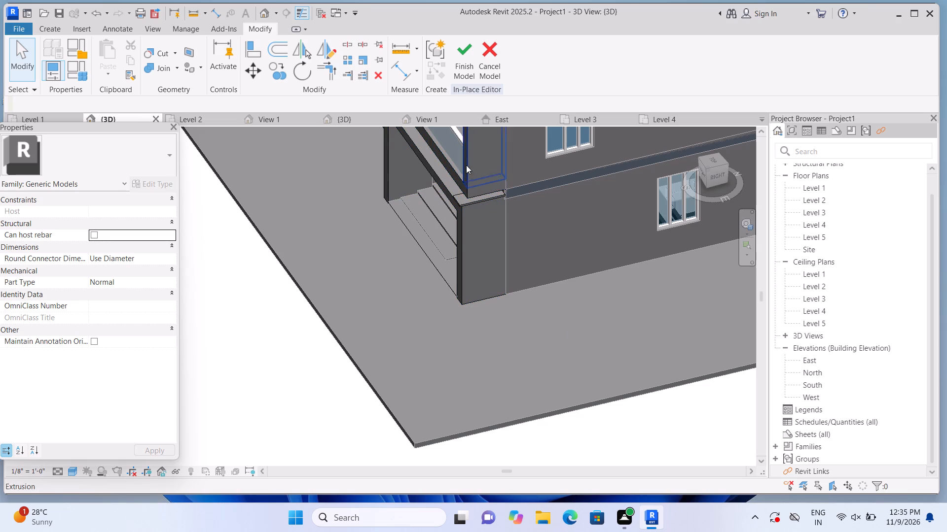
scroll(545, 181, up, 15)
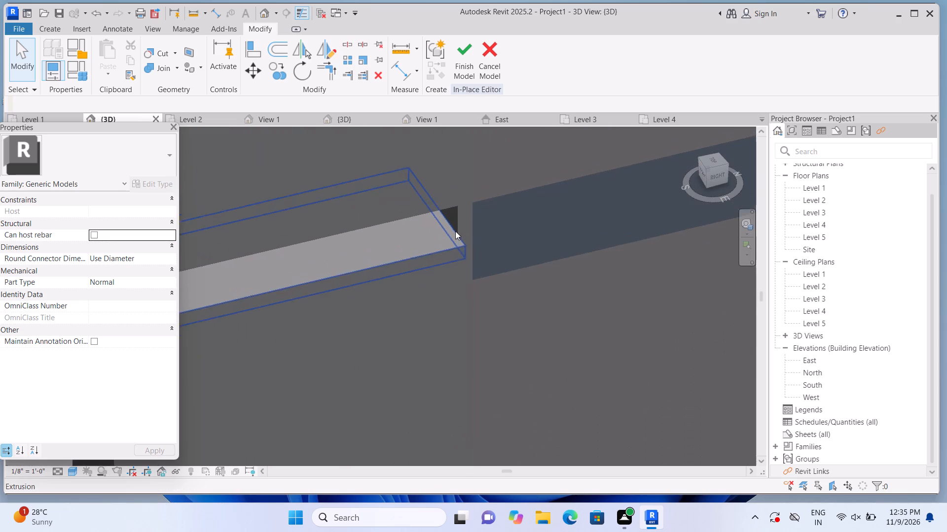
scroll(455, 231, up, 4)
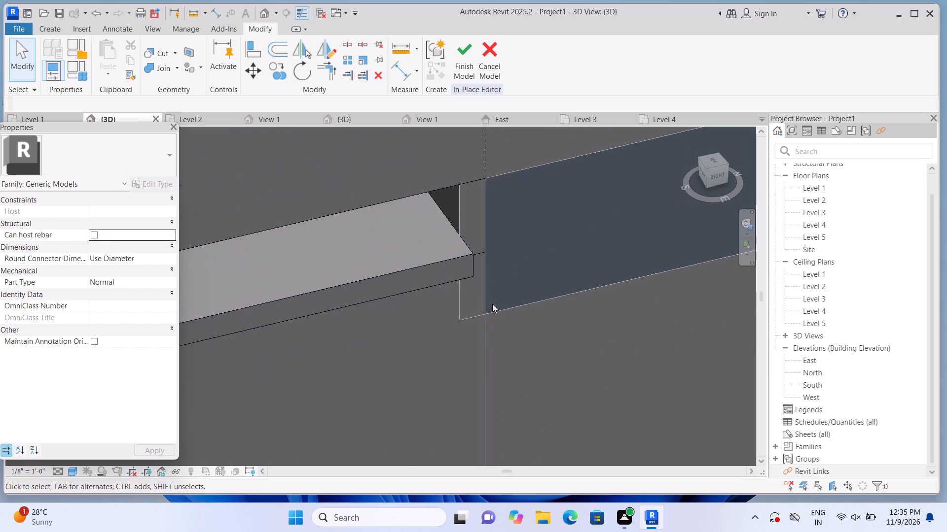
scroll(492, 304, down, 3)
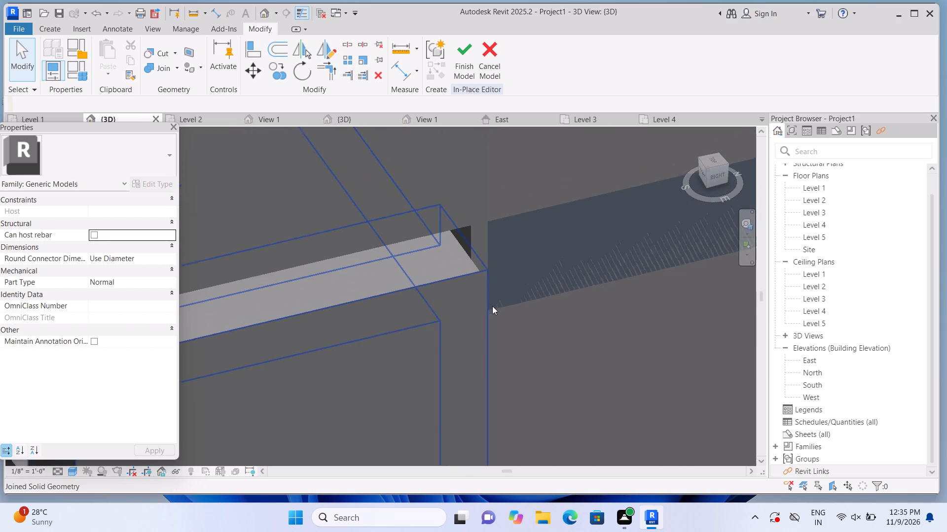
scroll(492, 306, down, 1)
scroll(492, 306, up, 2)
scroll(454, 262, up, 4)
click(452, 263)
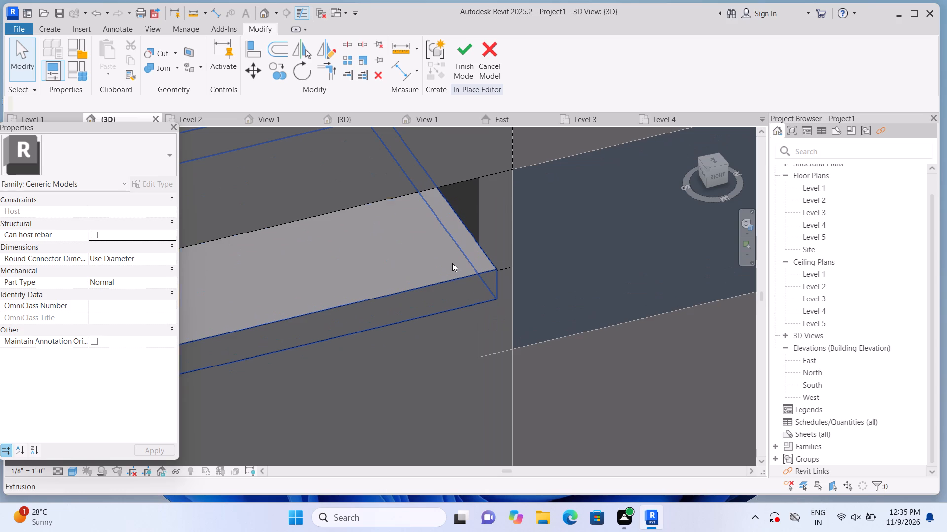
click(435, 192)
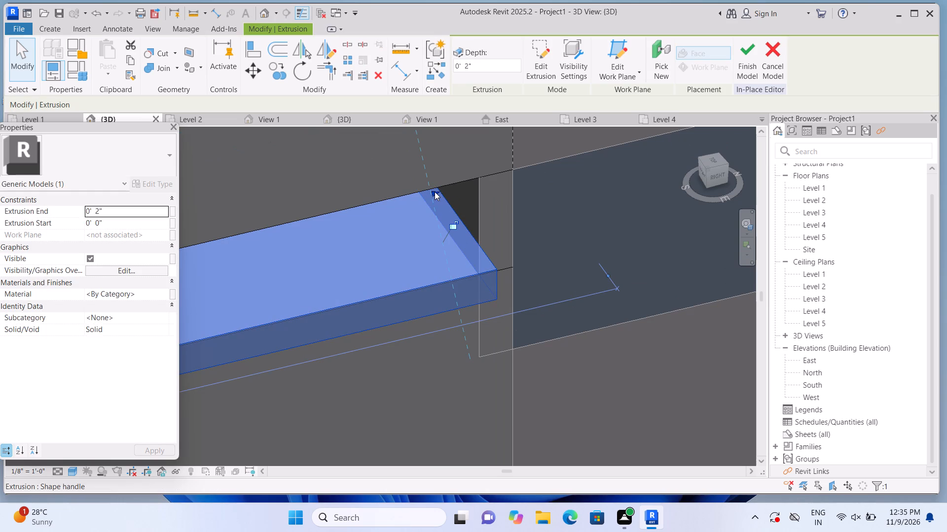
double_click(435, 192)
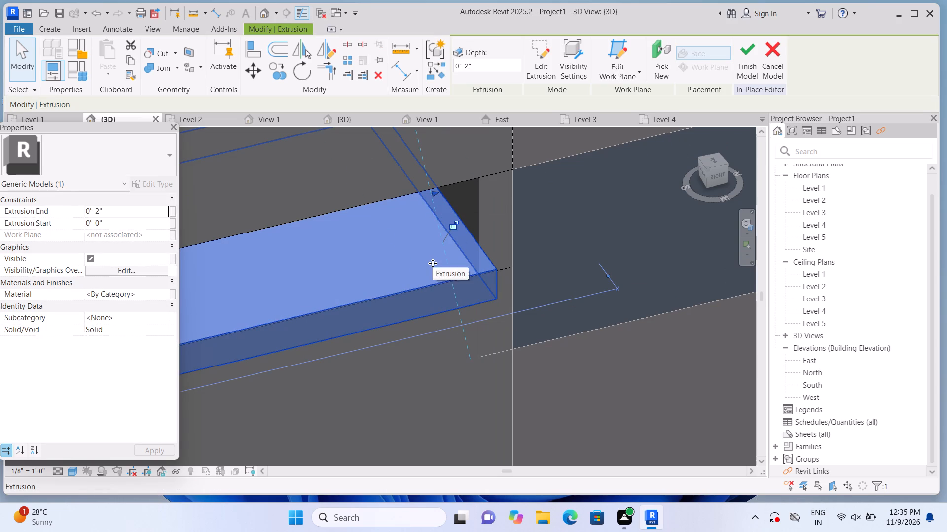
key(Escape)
Examine the shortened ledge and its joint with the side-wall band from the rear side of the house.
scroll(461, 317, down, 12)
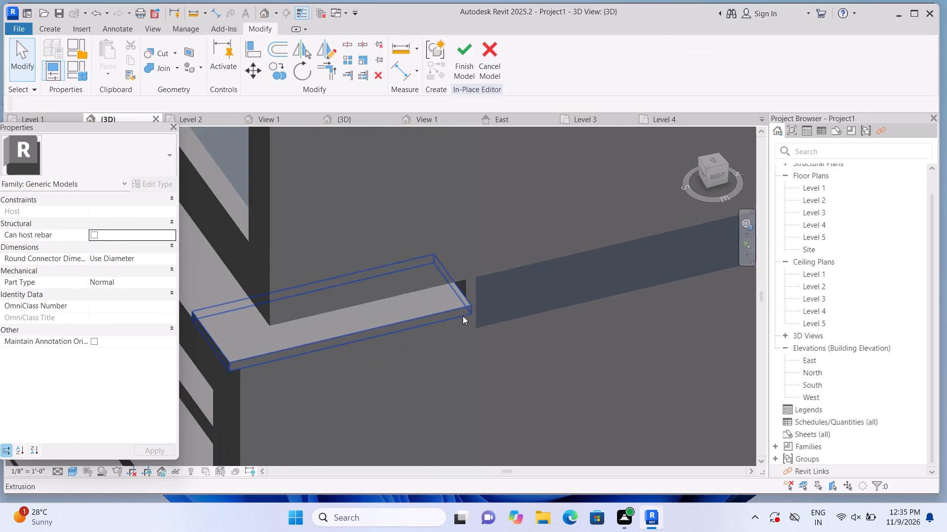
scroll(463, 316, down, 12)
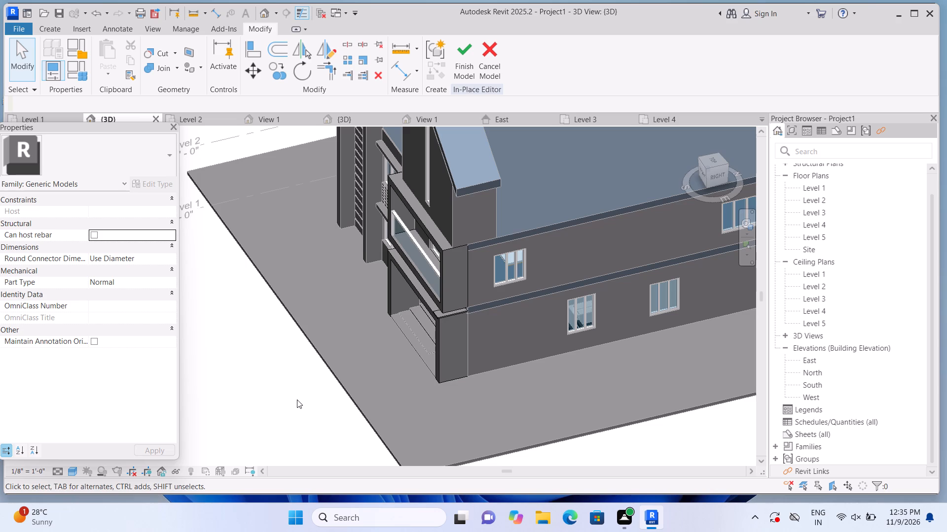
double_click(297, 399)
shift+middle_drag(293, 411, 211, 383)
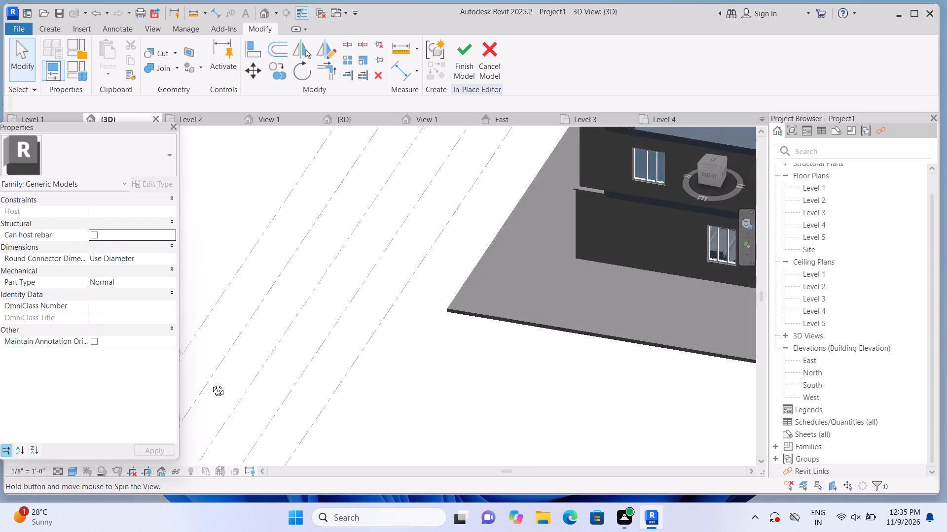
shift+middle_drag(211, 383, 197, 370)
shift+middle_drag(611, 364, 600, 358)
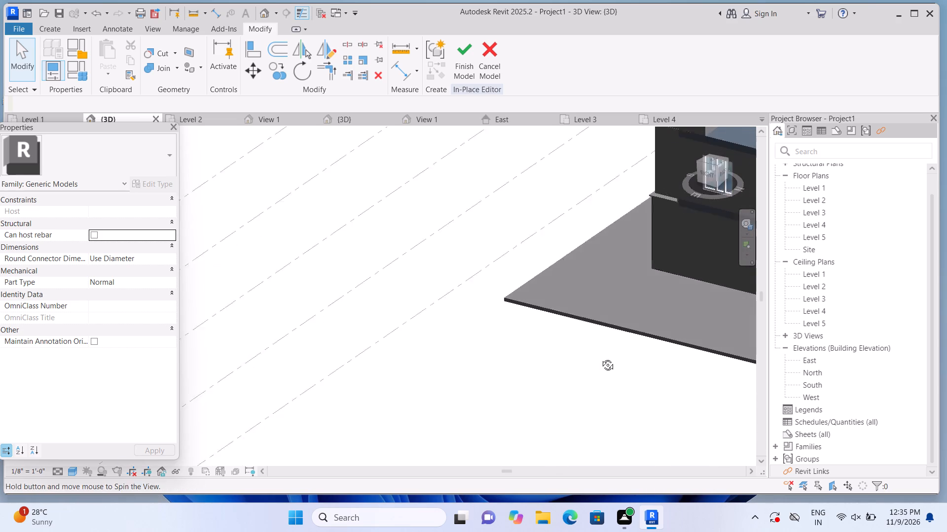
shift+middle_drag(600, 358, 597, 356)
shift+scroll(597, 356, up, 1)
middle_drag(592, 354, 410, 383)
scroll(393, 385, up, 1)
scroll(571, 193, up, 4)
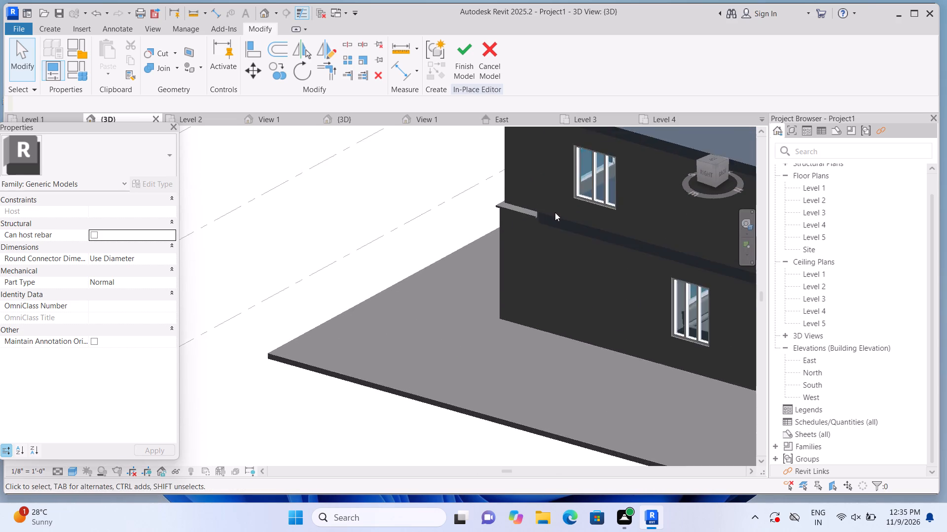
scroll(555, 212, up, 10)
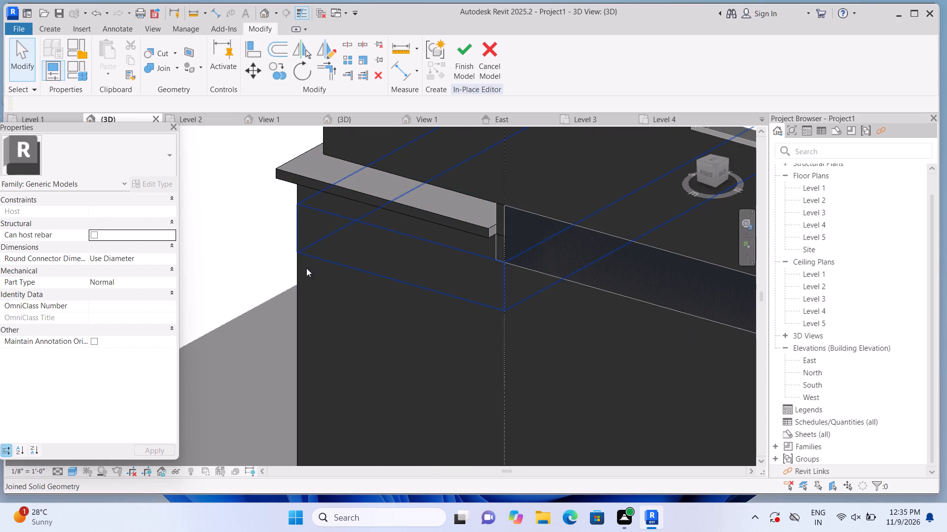
scroll(314, 271, down, 7)
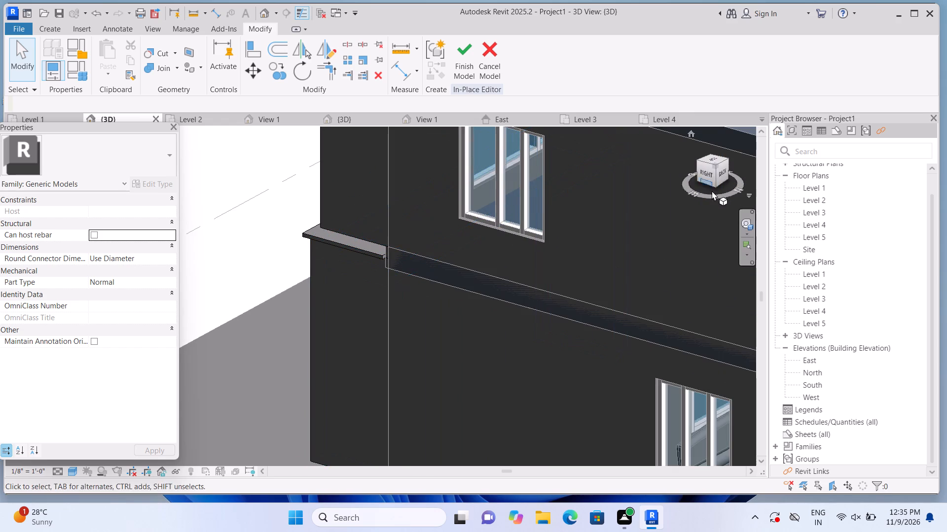
Examine the front elevation of the house around the porch, balcony frame and thin ledge.
click(722, 174)
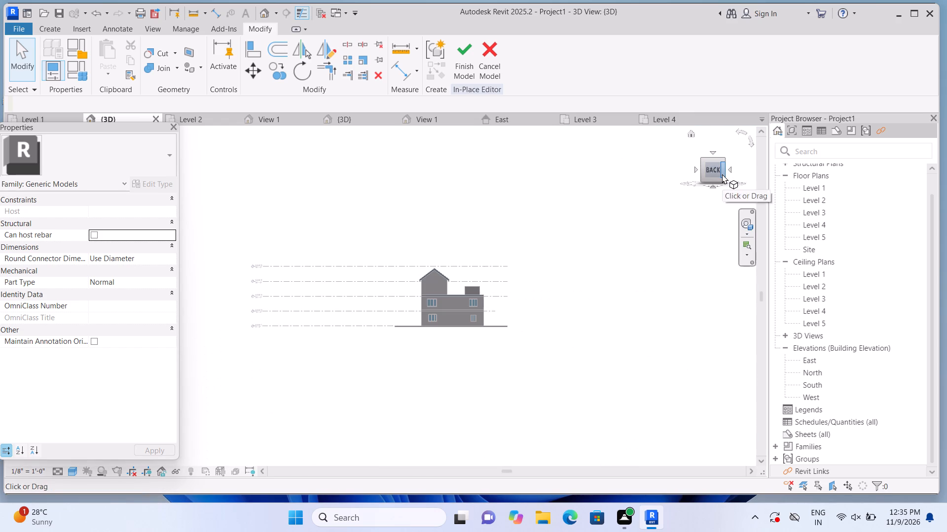
click(730, 167)
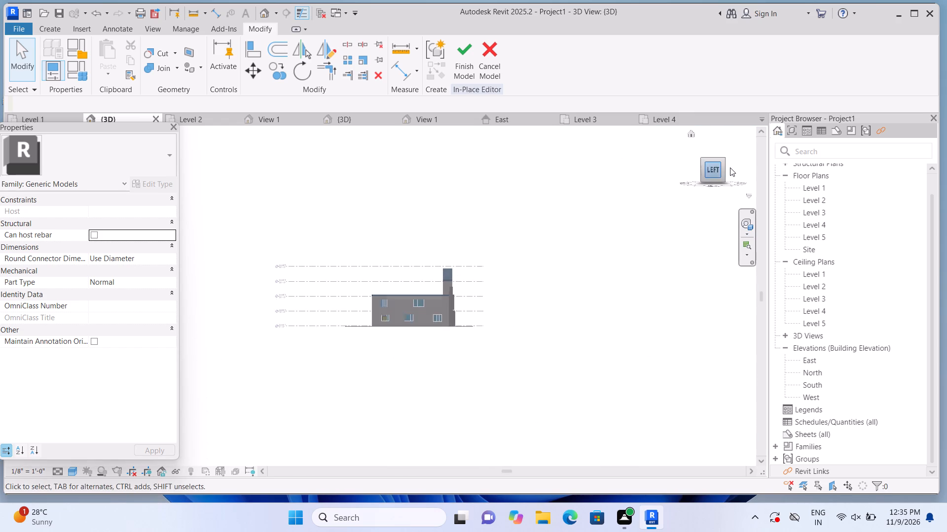
click(730, 167)
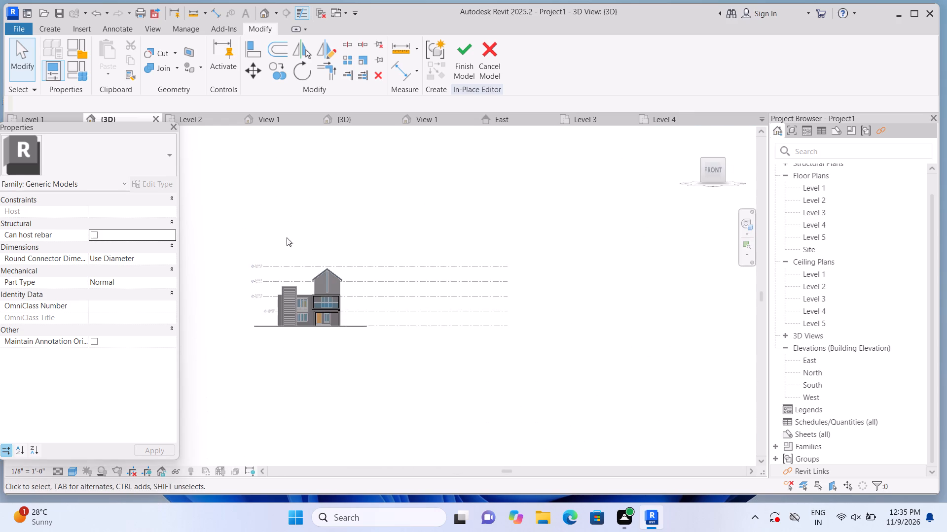
scroll(287, 248, up, 3)
scroll(260, 362, up, 11)
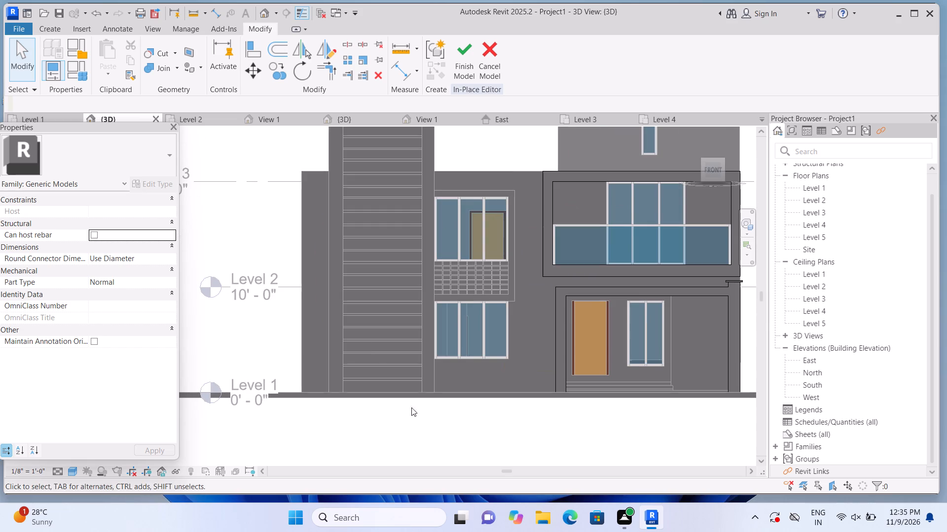
scroll(425, 422, up, 1)
middle_drag(425, 422, 341, 443)
scroll(407, 435, up, 2)
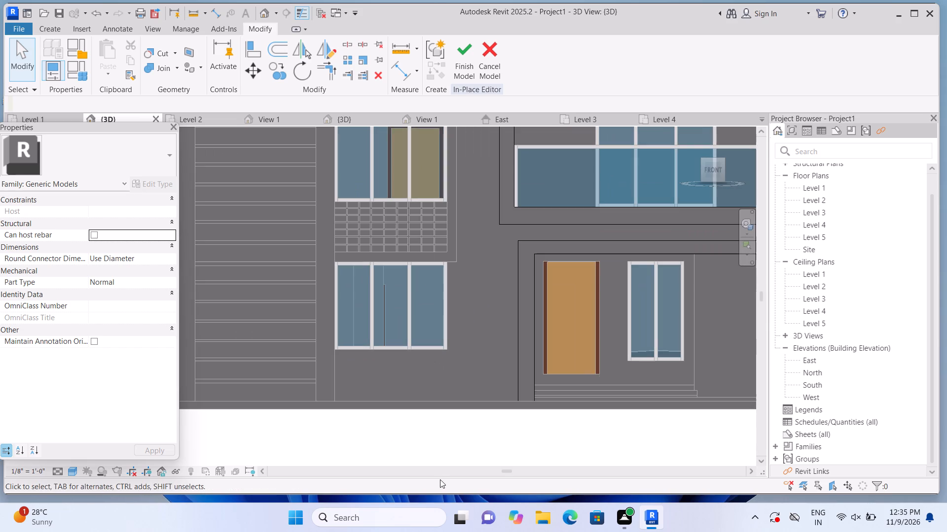
scroll(437, 381, down, 2)
middle_drag(432, 382, 346, 430)
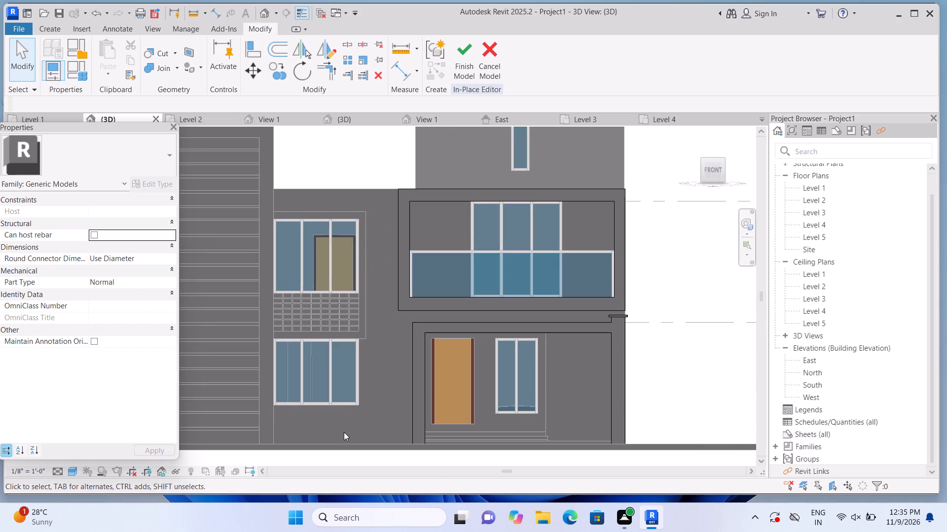
scroll(344, 432, up, 2)
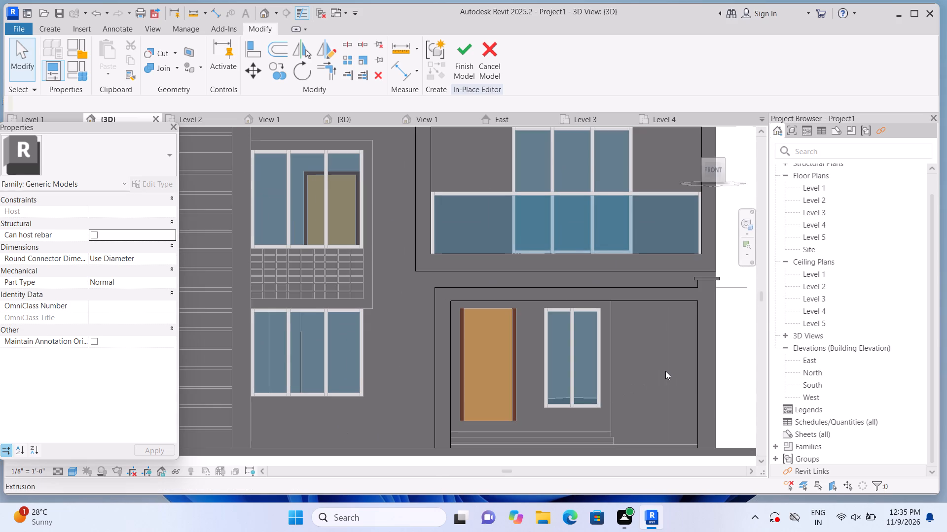
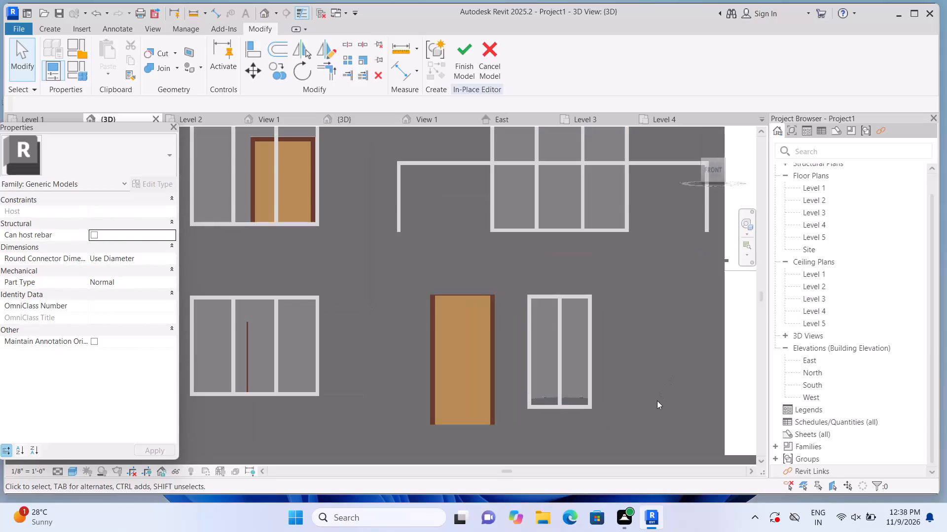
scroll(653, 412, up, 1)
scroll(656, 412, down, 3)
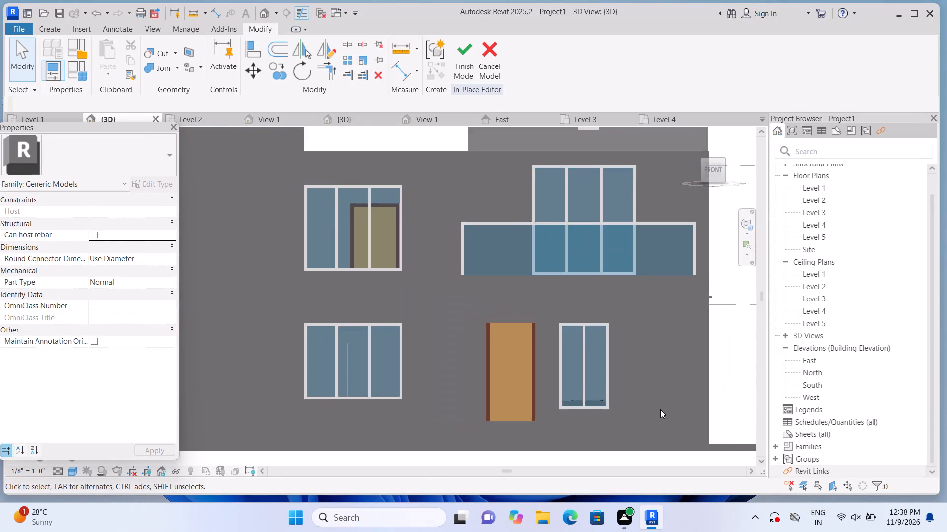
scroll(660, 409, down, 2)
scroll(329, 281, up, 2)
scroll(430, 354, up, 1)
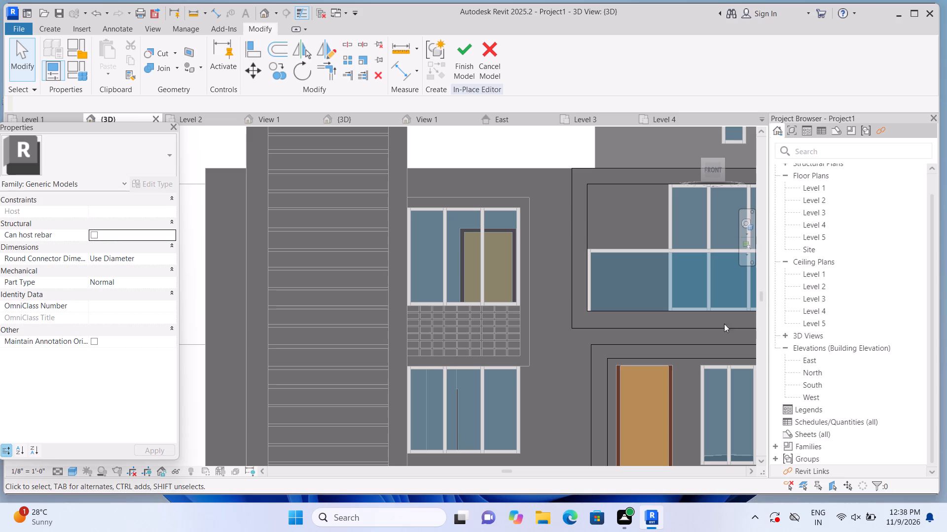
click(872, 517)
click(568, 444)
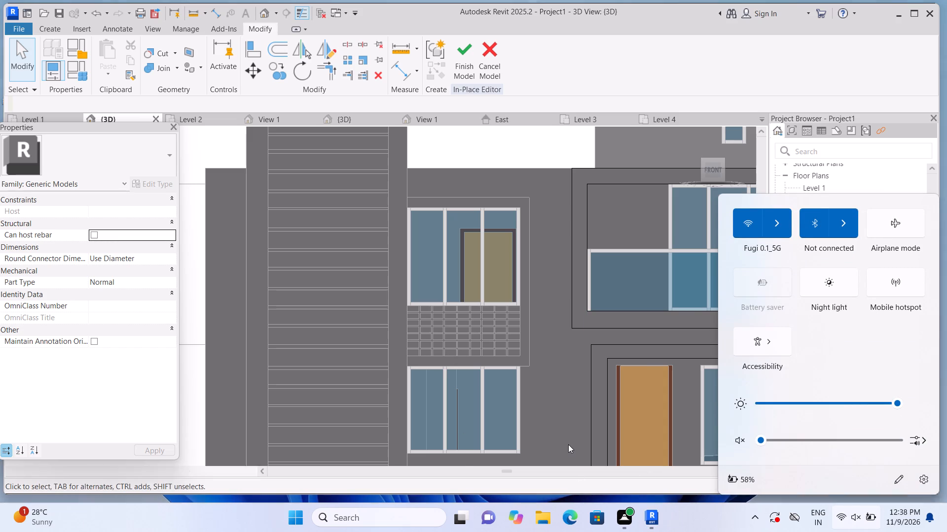
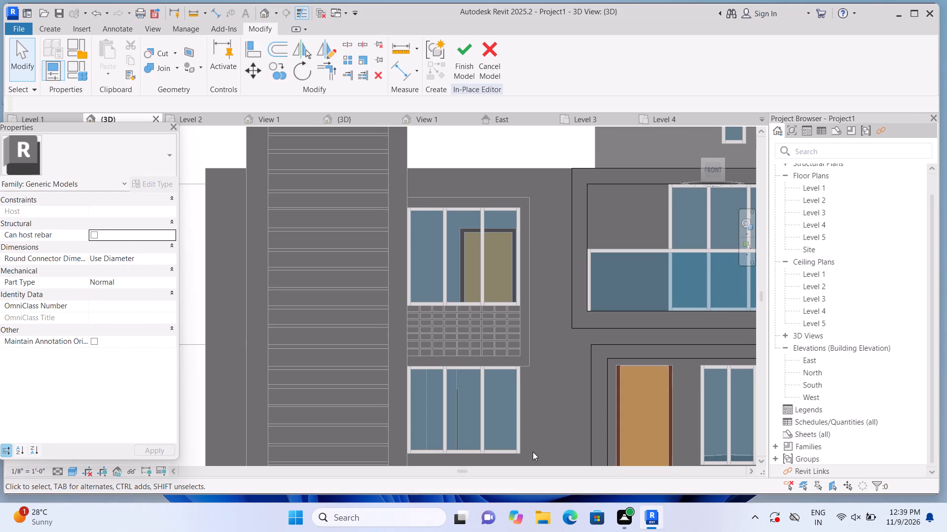
Examine the front facade's stacked windows and the grille panel between them, including the dark vertical strip behind the lower window.
scroll(470, 308, up, 3)
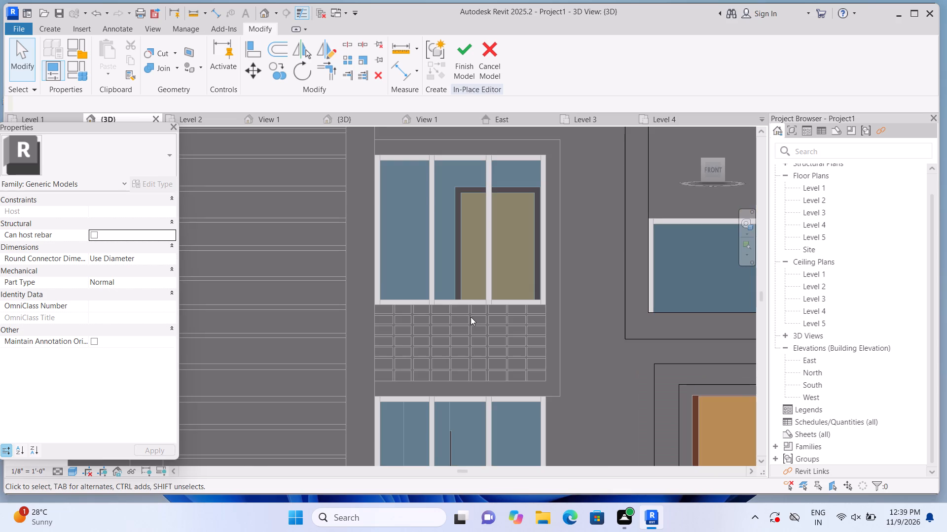
scroll(471, 318, up, 2)
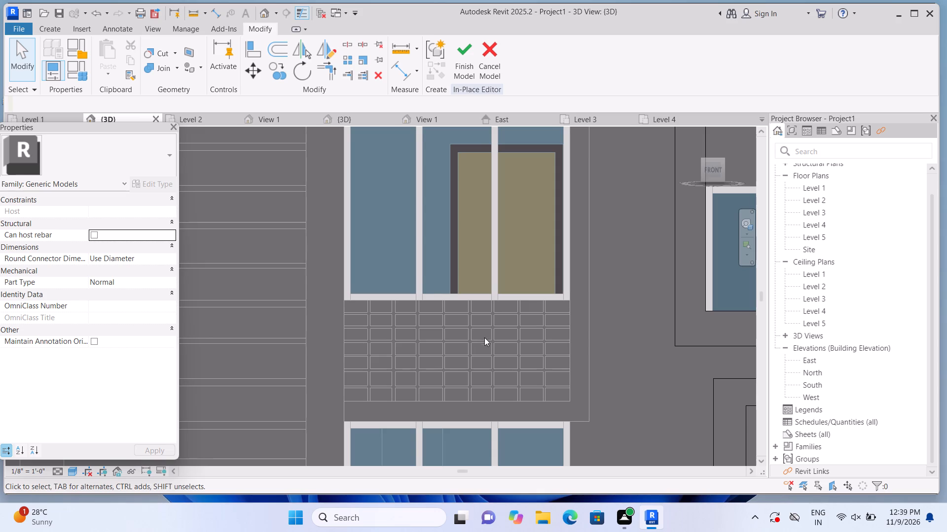
scroll(488, 341, up, 1)
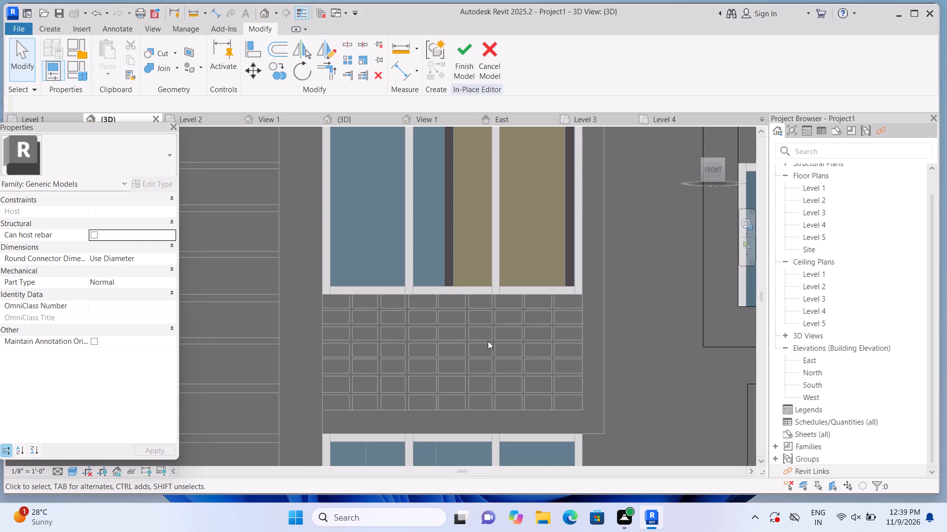
scroll(488, 341, down, 10)
scroll(473, 407, up, 2)
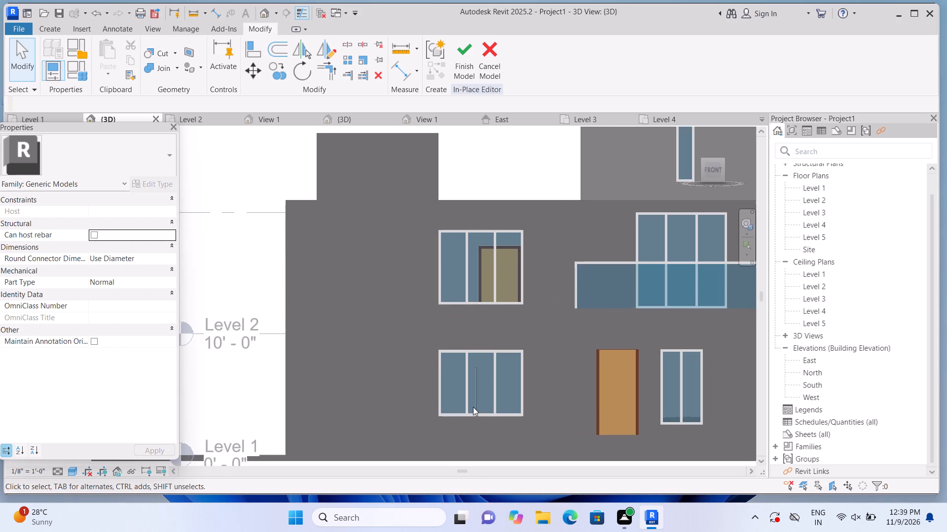
scroll(473, 407, up, 12)
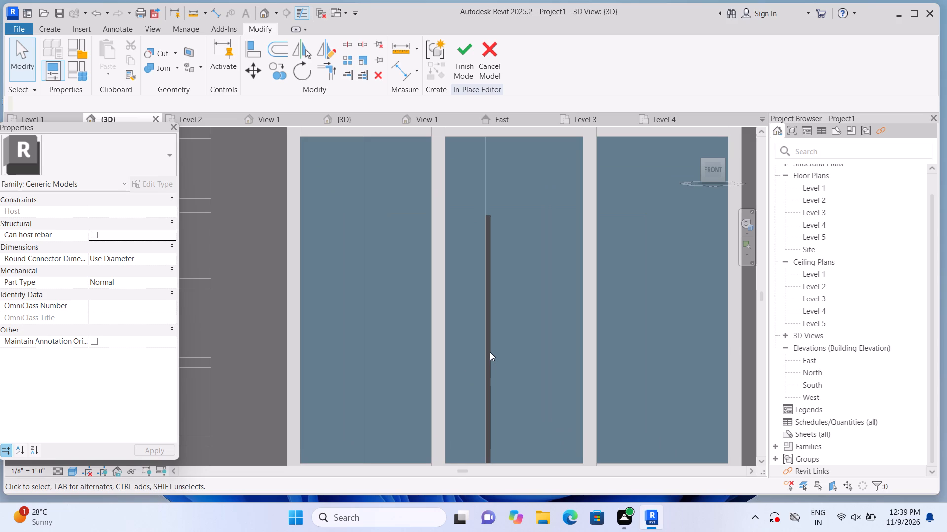
click(489, 351)
scroll(489, 351, down, 13)
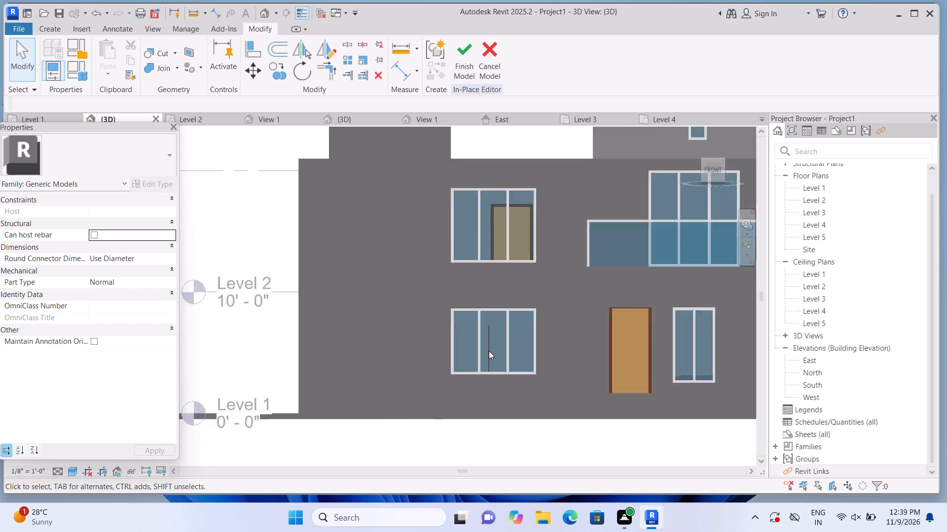
scroll(489, 351, down, 5)
scroll(673, 362, up, 3)
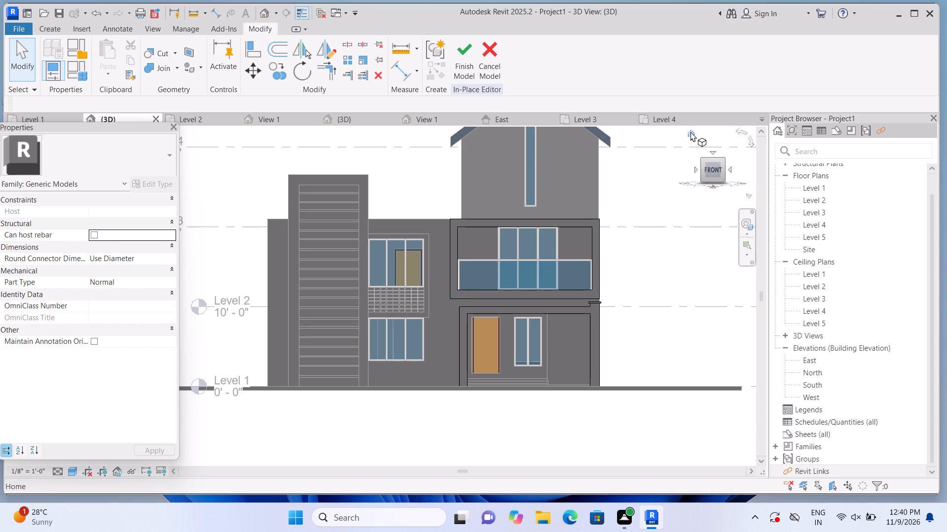
Return to the home 3D view and inspect the front corner's entrance porch, steps and ledge at the side wall.
click(691, 132)
scroll(227, 302, up, 2)
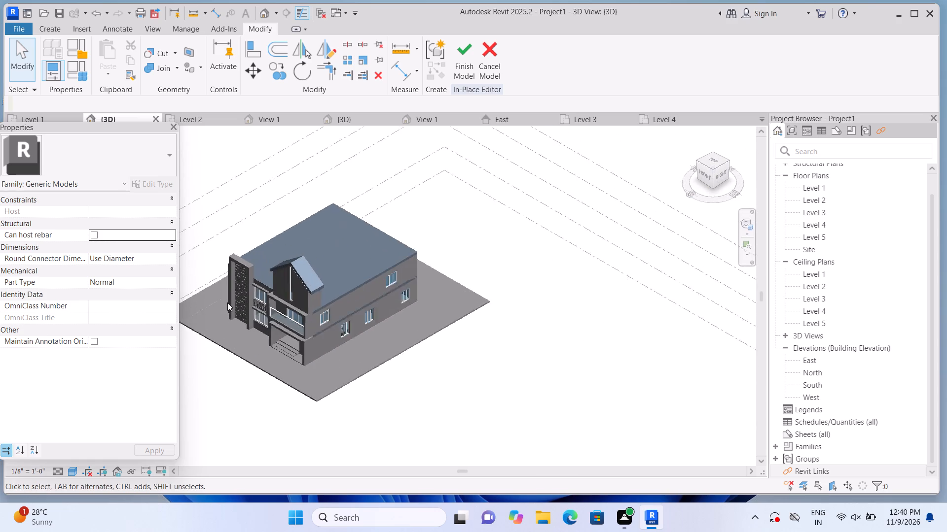
scroll(227, 302, up, 8)
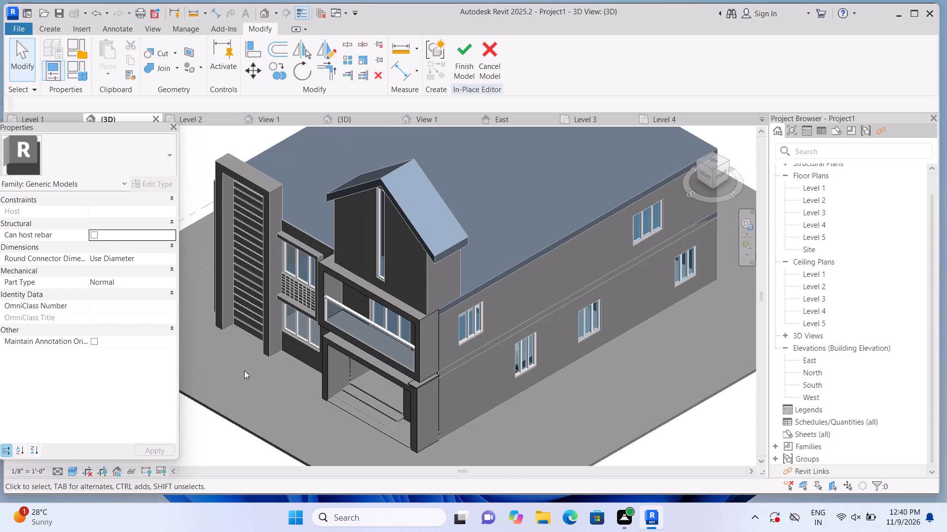
scroll(247, 373, up, 1)
middle_drag(257, 378, 327, 361)
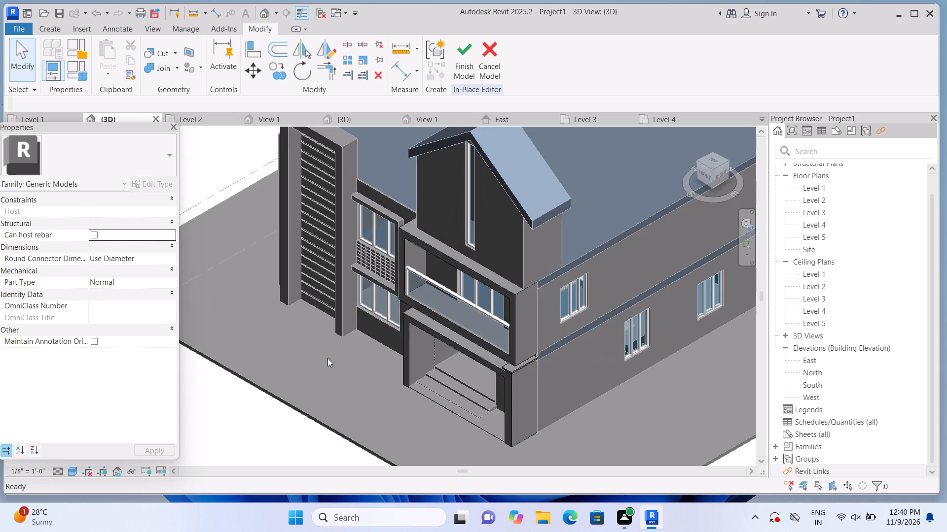
scroll(328, 358, up, 2)
middle_drag(333, 358, 281, 316)
scroll(328, 416, up, 1)
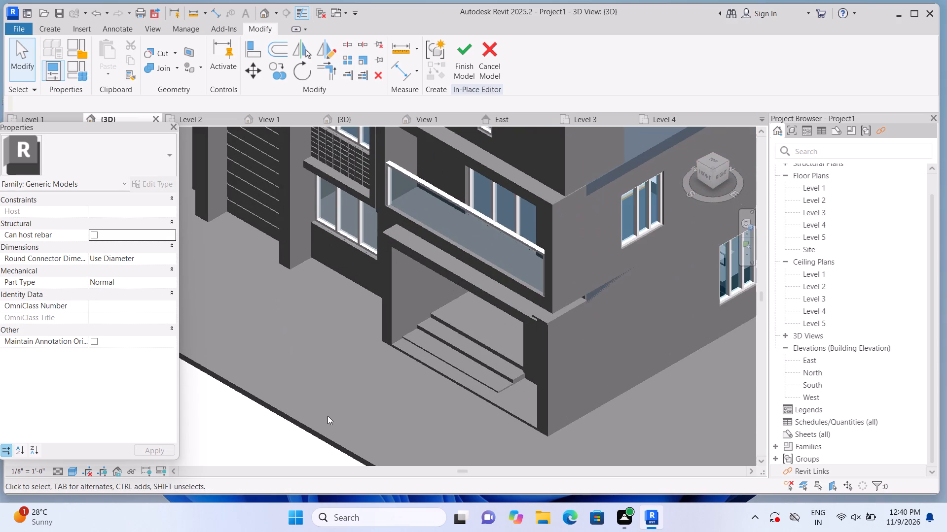
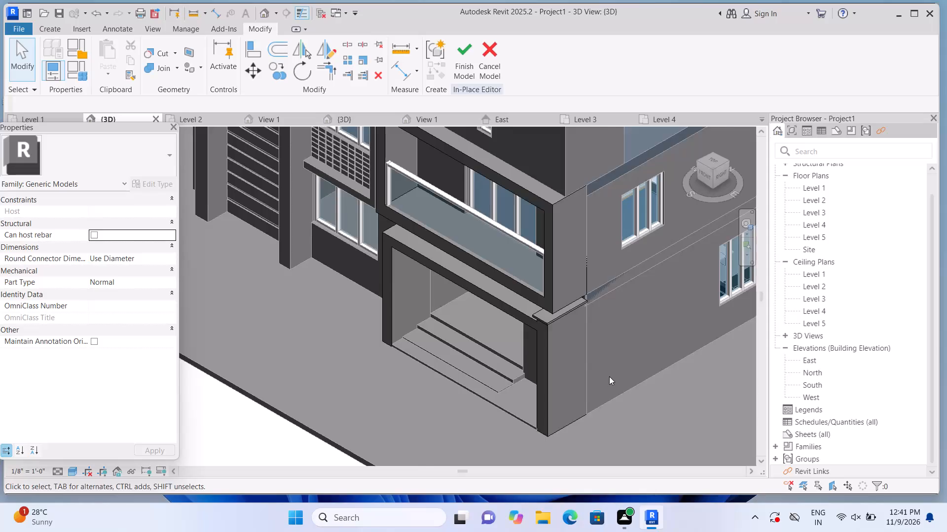
Extrude a horizontal rectangular shade about 5'-3" by 1'-3" over the upper side-wall window nearest the porch, using the window-head work plane.
scroll(609, 376, down, 2)
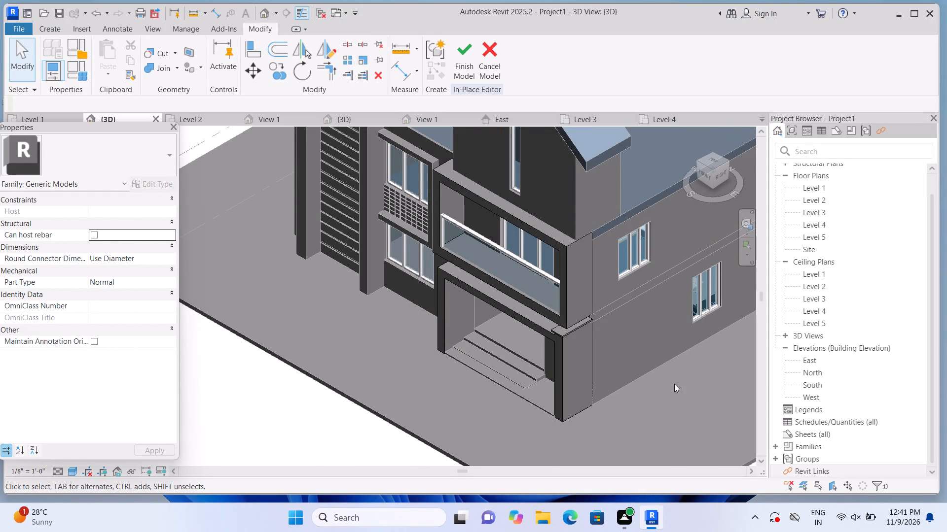
shift+middle_drag(673, 384, 650, 390)
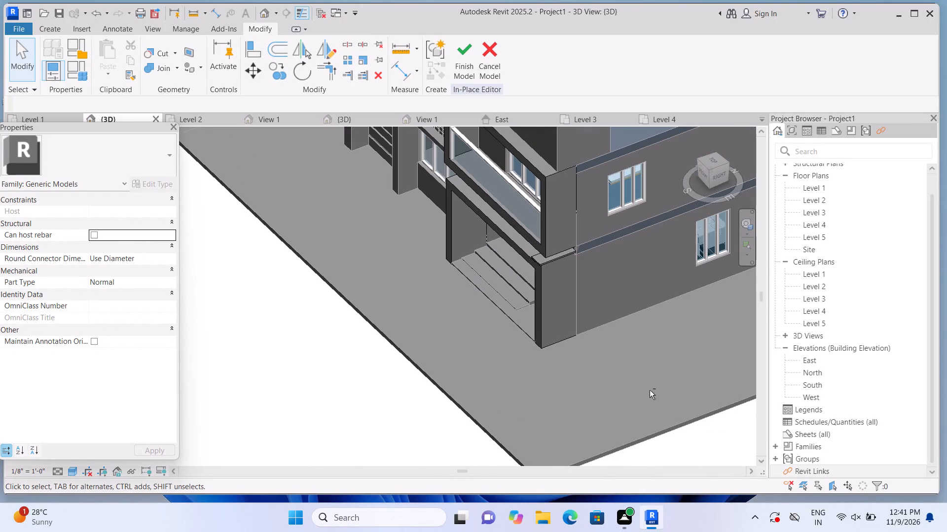
middle_drag(583, 412, 553, 445)
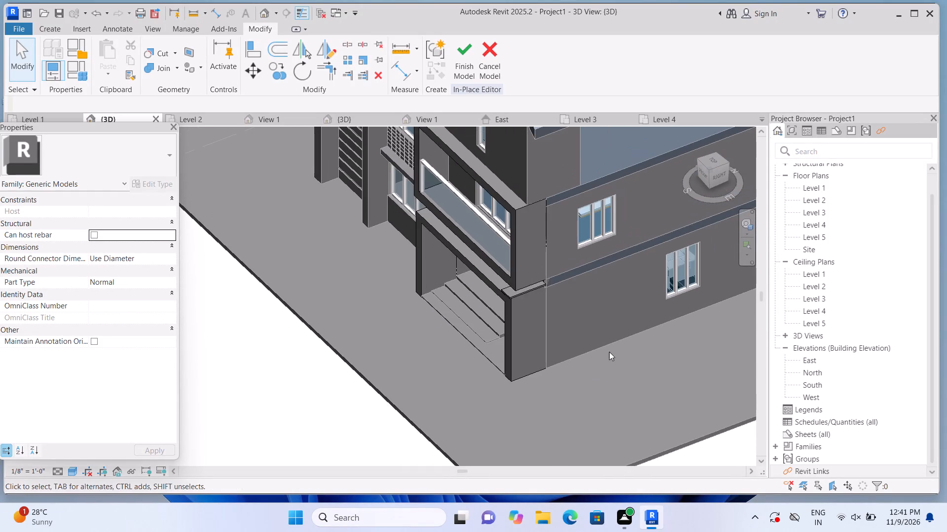
middle_drag(581, 381, 547, 420)
middle_drag(576, 346, 497, 411)
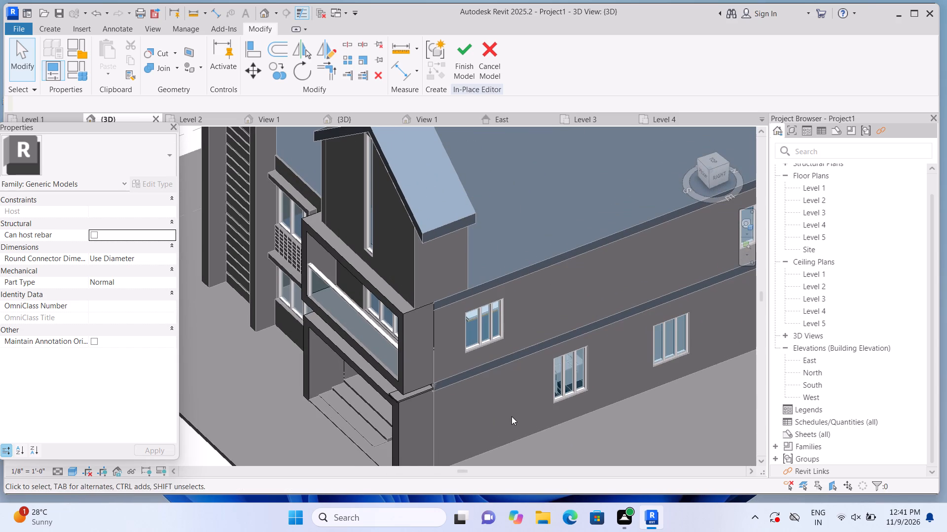
shift+middle_drag(529, 441, 480, 434)
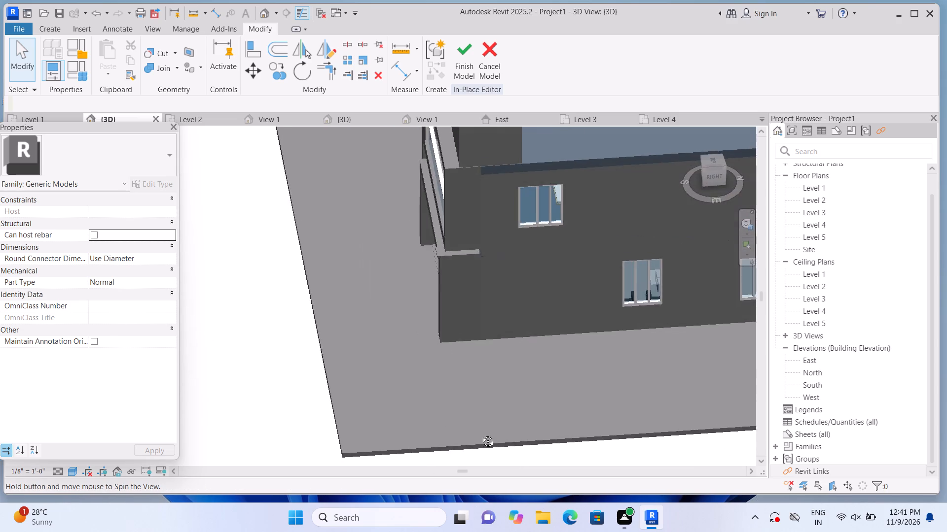
shift+middle_drag(480, 434, 510, 455)
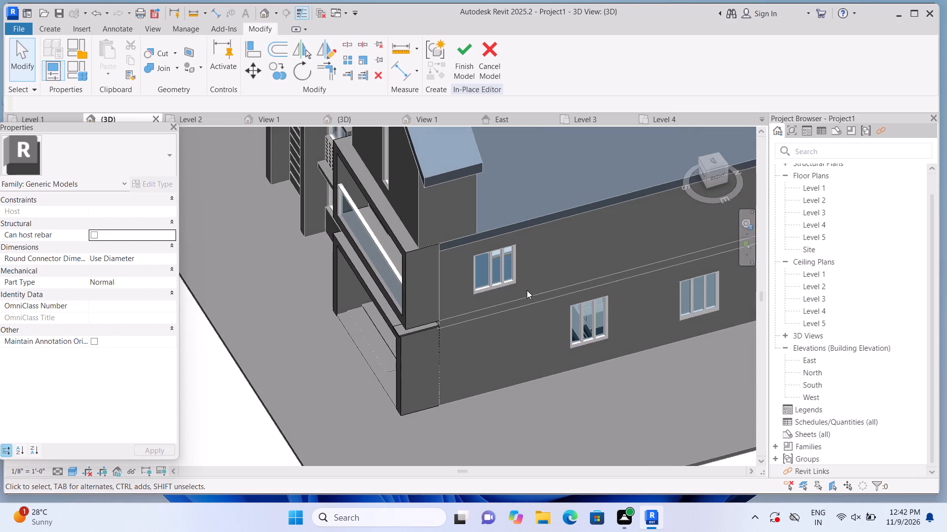
middle_drag(484, 354, 471, 378)
middle_drag(518, 302, 489, 364)
scroll(517, 307, up, 1)
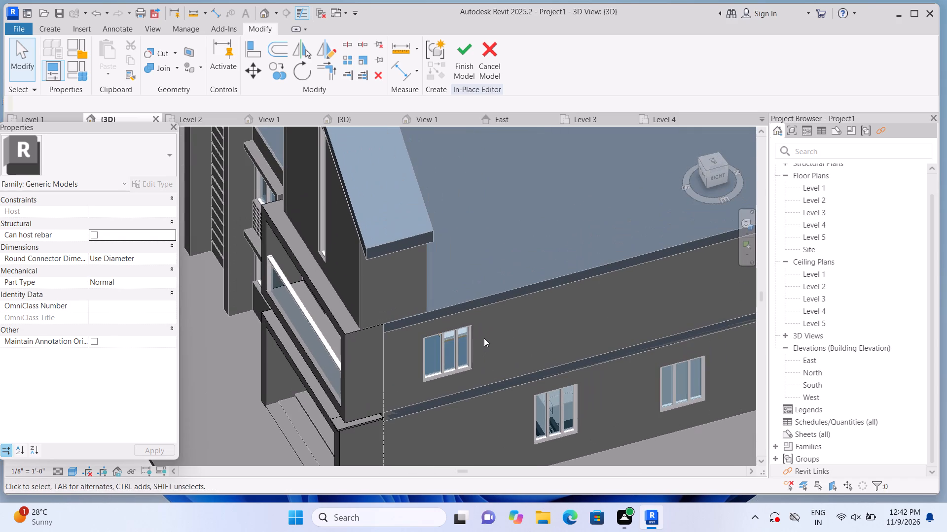
scroll(486, 343, up, 4)
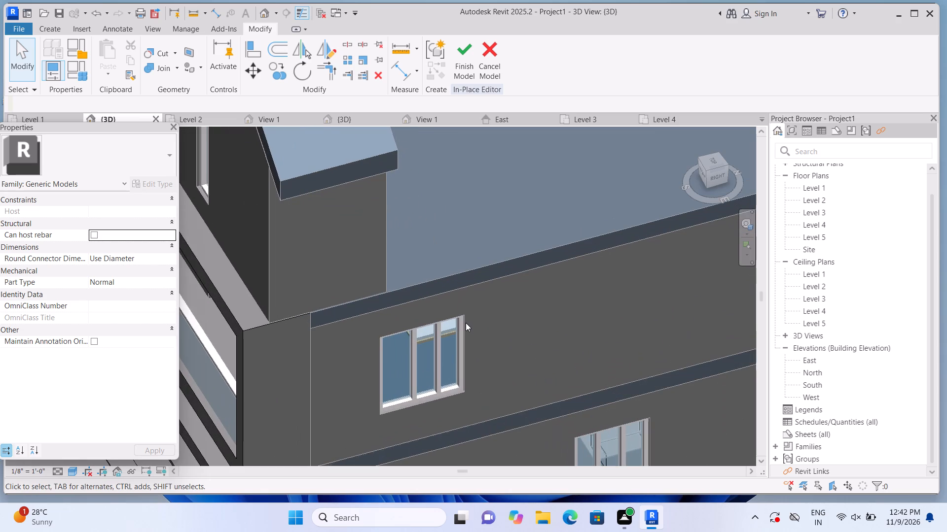
click(56, 31)
double_click(112, 61)
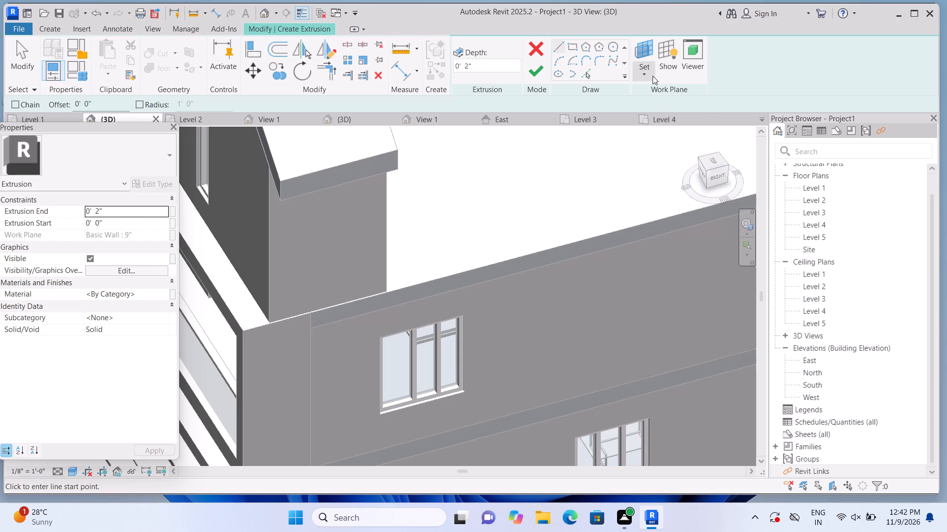
click(653, 76)
click(661, 120)
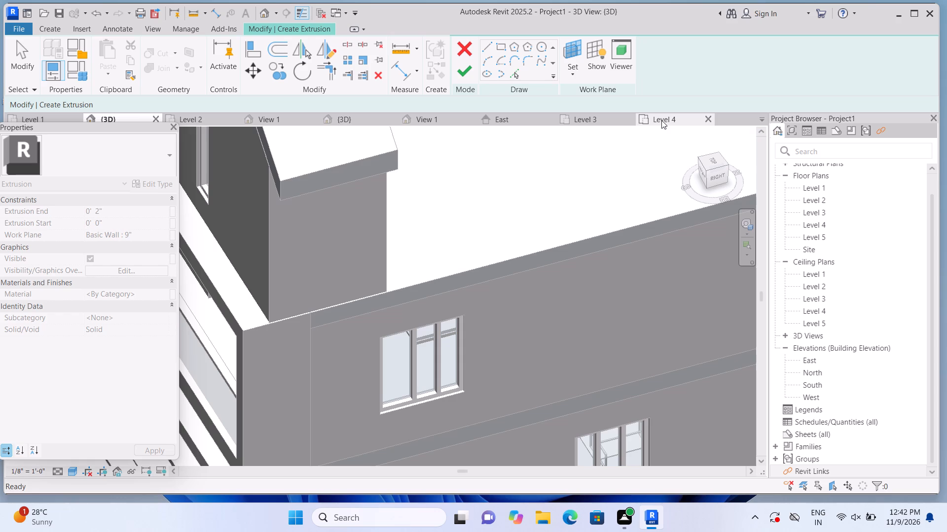
click(422, 328)
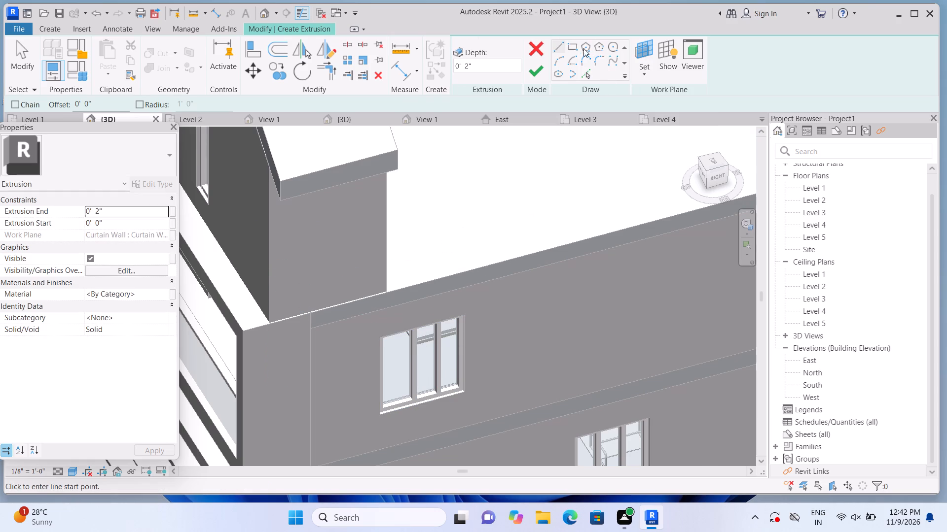
click(570, 46)
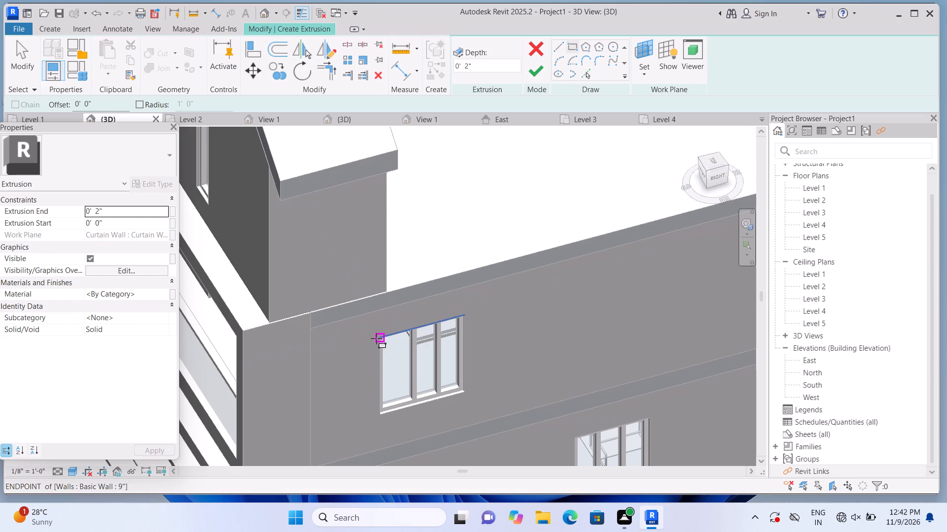
click(373, 340)
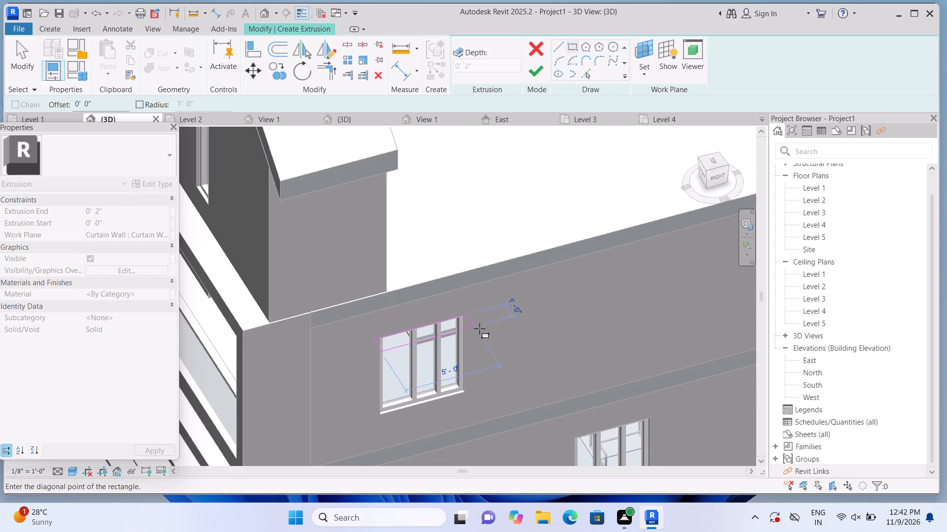
scroll(479, 329, up, 1)
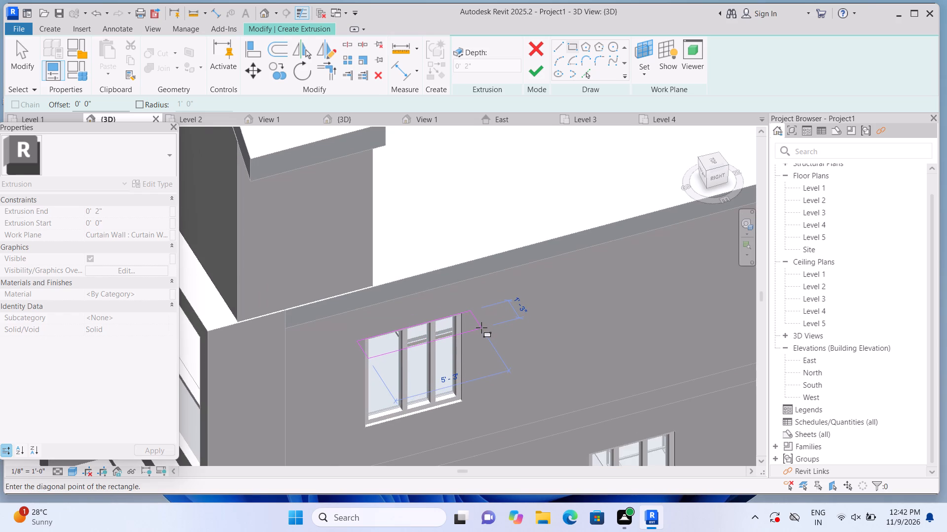
click(481, 328)
click(534, 76)
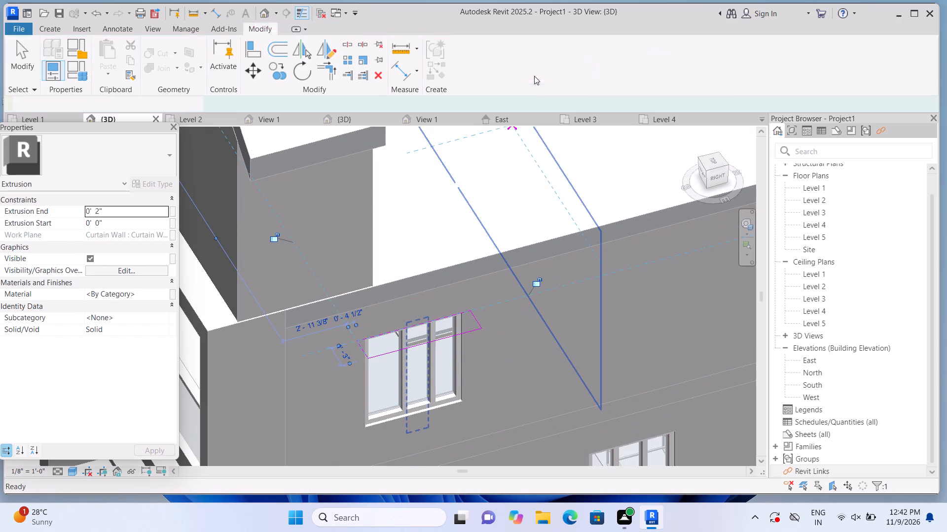
Set the window shade's extrusion end to 6".
click(160, 210)
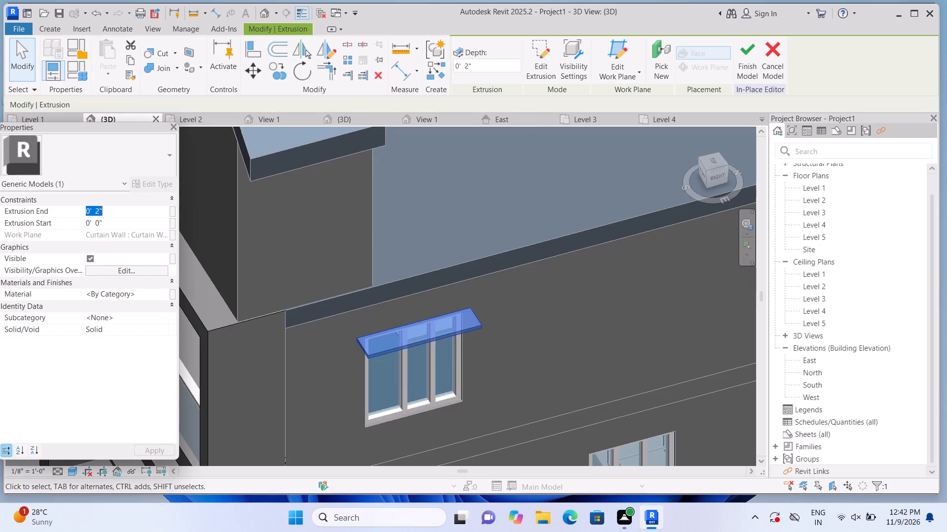
key(BackSpace)
key(6)
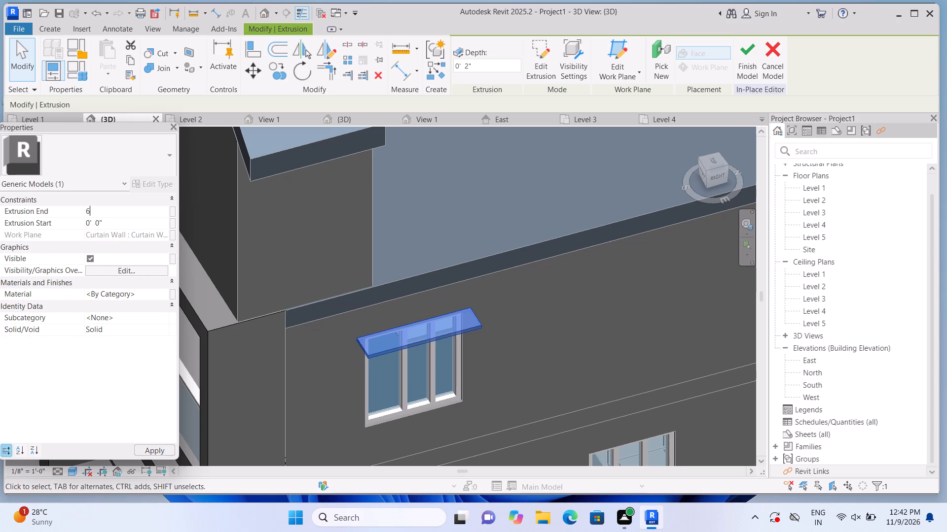
key(shift+quotedbl)
key(Return)
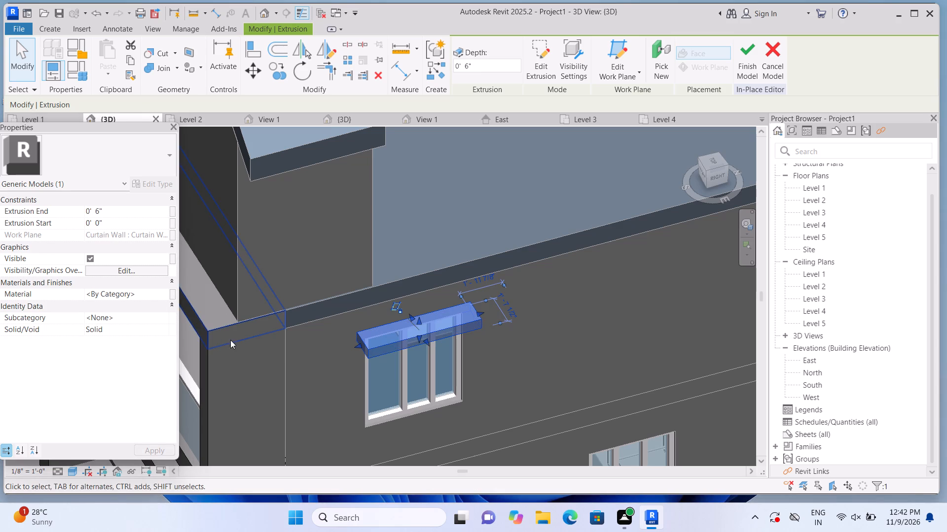
Extend the shade's outer edge slightly farther from the side wall with its shape handle and deselect it.
click(427, 340)
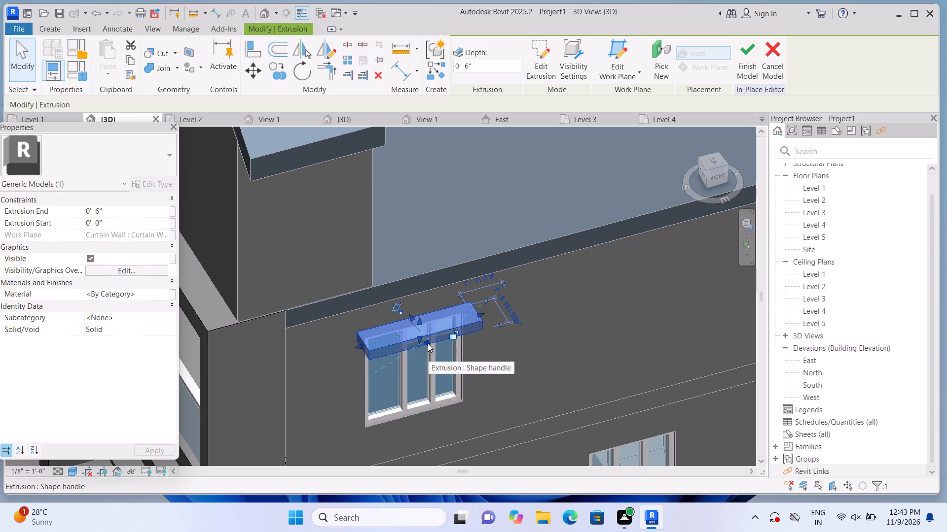
click(428, 343)
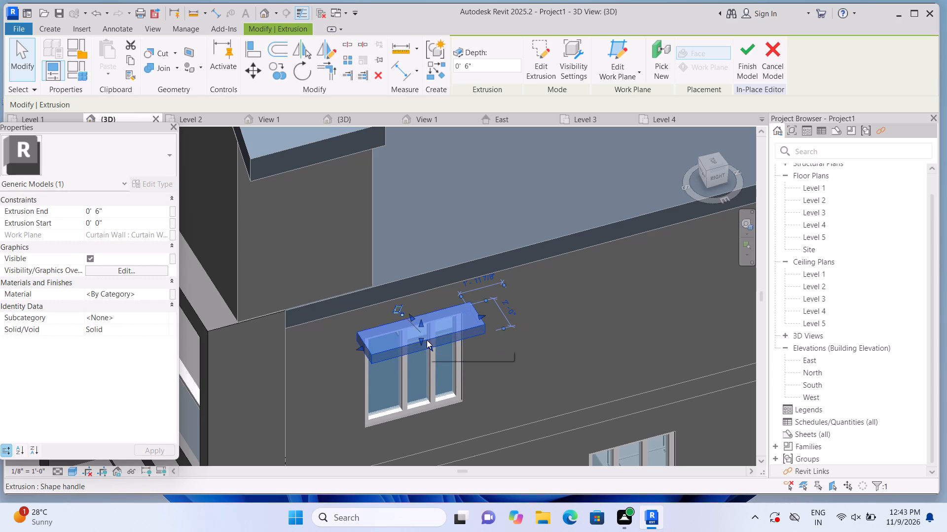
key(Escape)
Inspect the side facade's other windows, closing in on the lower-floor window nearest the porch.
scroll(427, 340, down, 4)
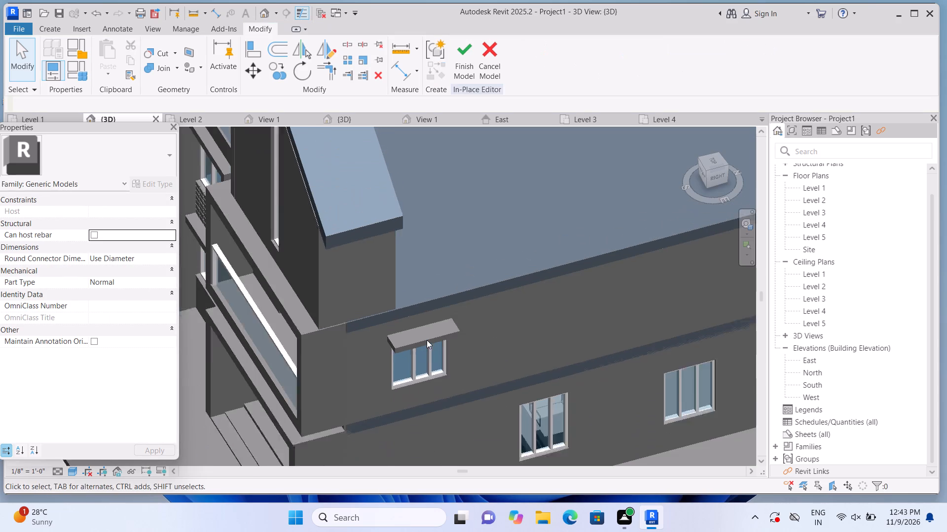
scroll(427, 340, down, 3)
middle_drag(450, 366, 352, 360)
scroll(376, 374, up, 2)
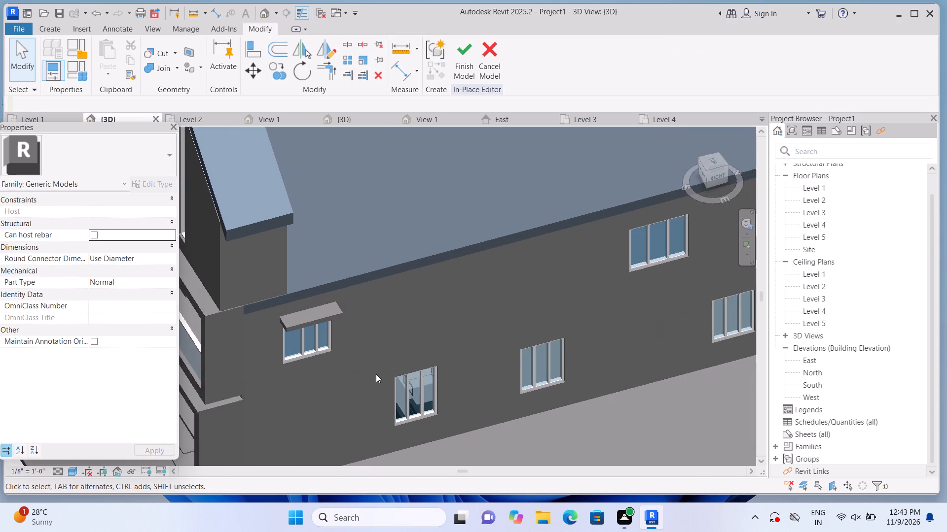
scroll(407, 379, up, 3)
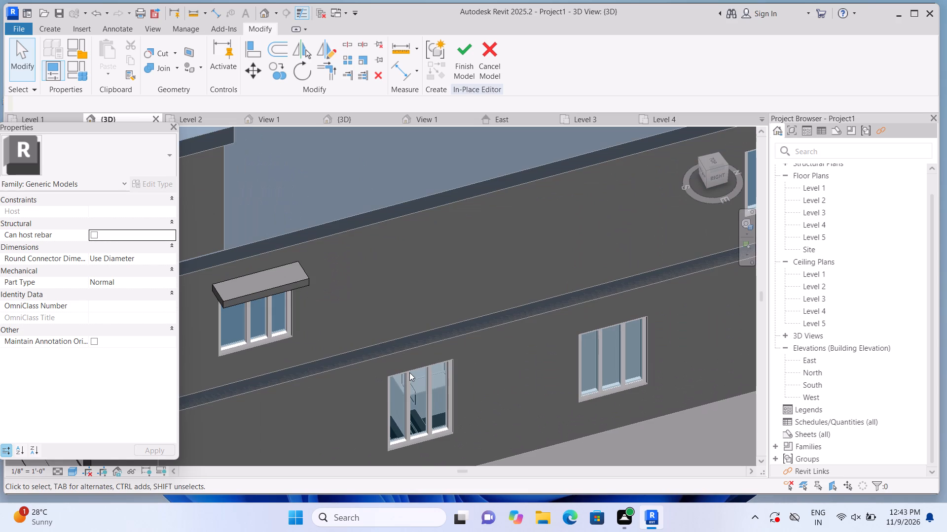
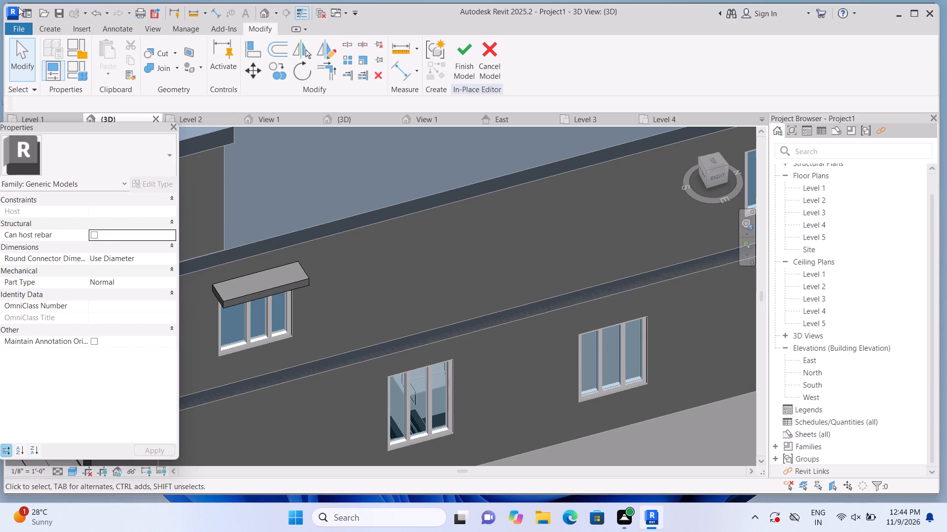
Extrude a rectangular shade about 4'-10" by 11" over the lower side-wall window nearest the porch, using the window-head face as work plane.
click(64, 28)
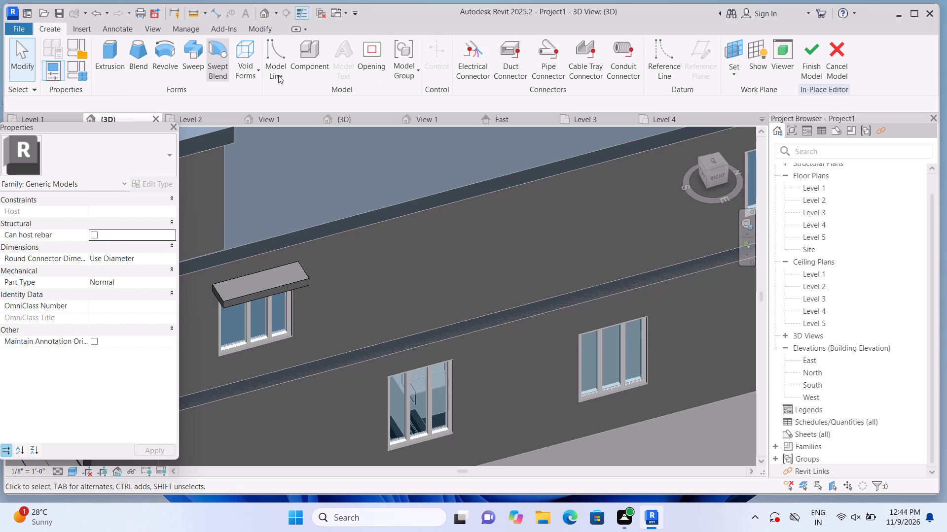
click(107, 72)
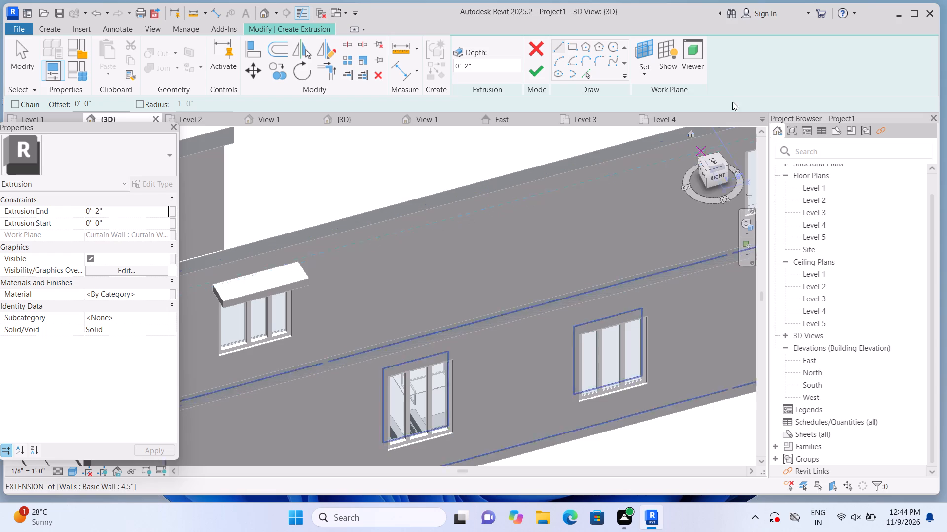
click(649, 77)
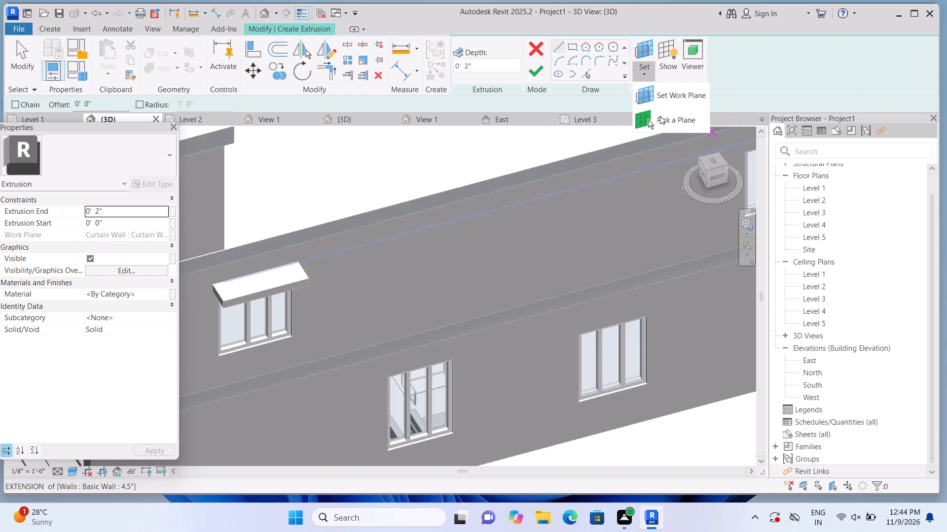
click(663, 118)
scroll(449, 341, up, 1)
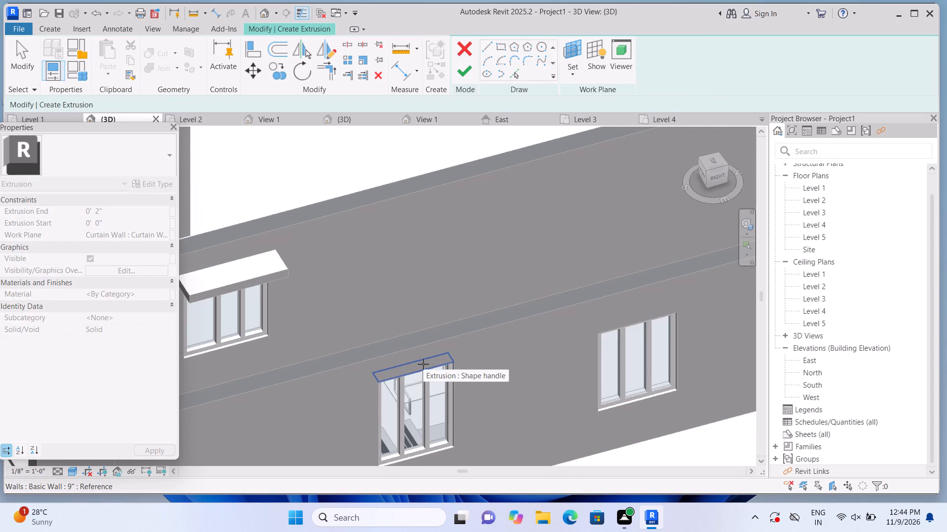
click(423, 364)
click(575, 47)
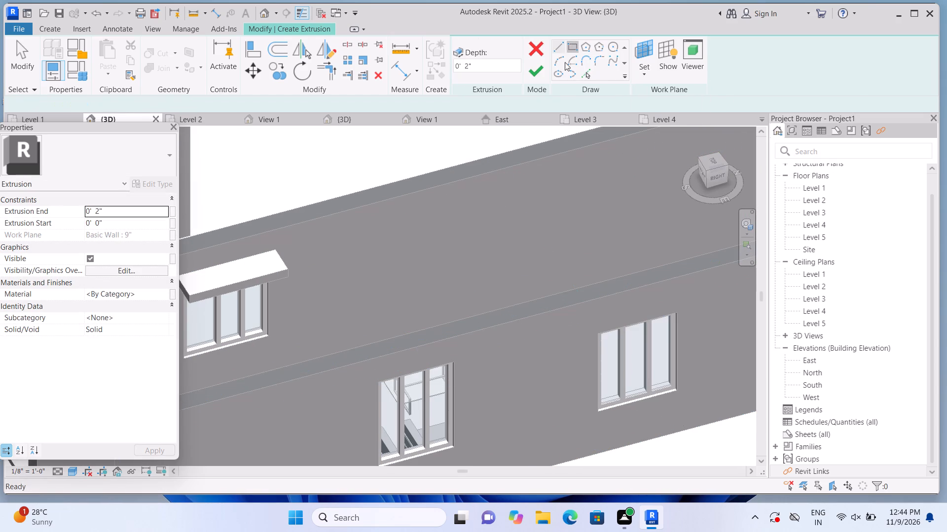
middle_drag(437, 265, 428, 234)
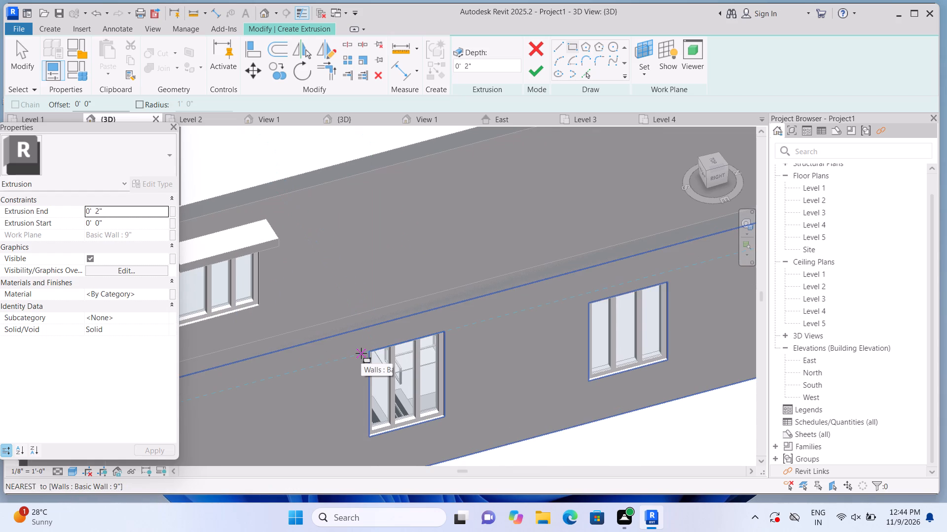
scroll(361, 353, up, 2)
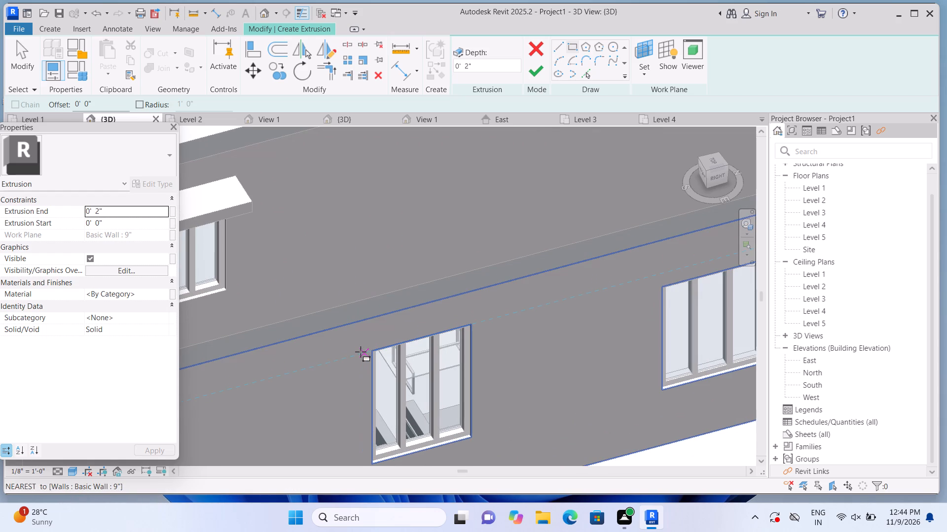
click(358, 354)
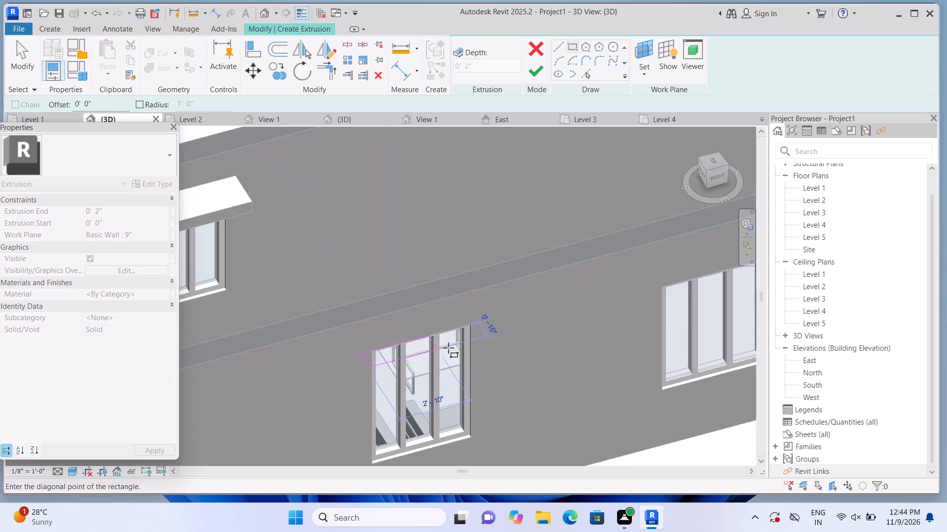
click(489, 337)
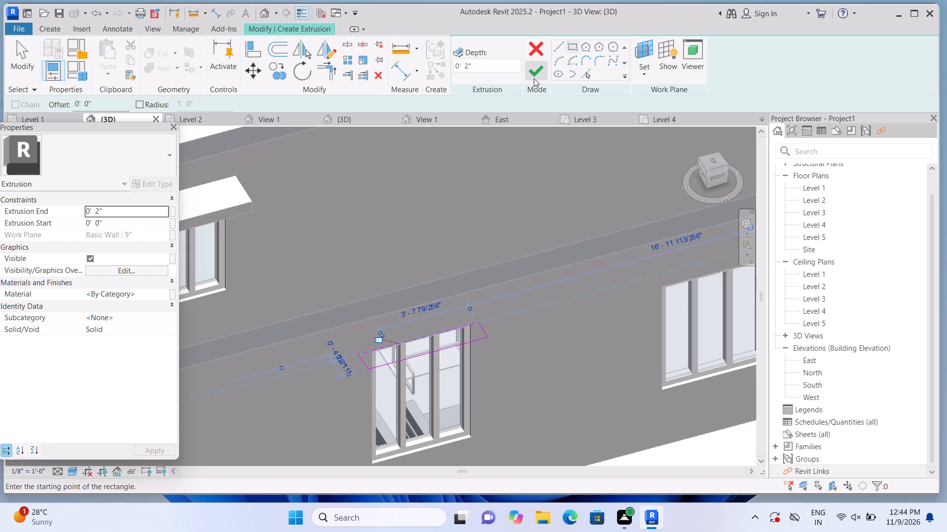
click(534, 77)
Set the lower window shade's extrusion end to 6".
scroll(505, 199, up, 2)
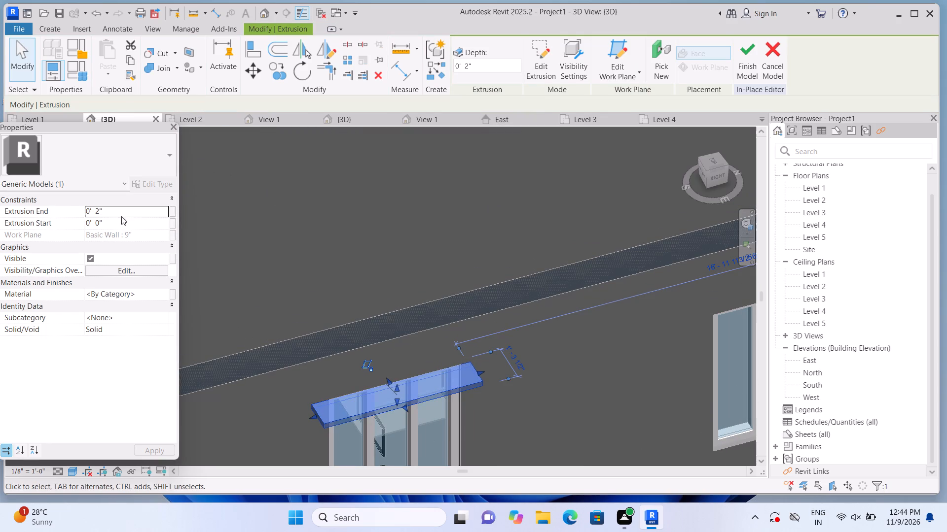
click(129, 211)
key(BackSpace)
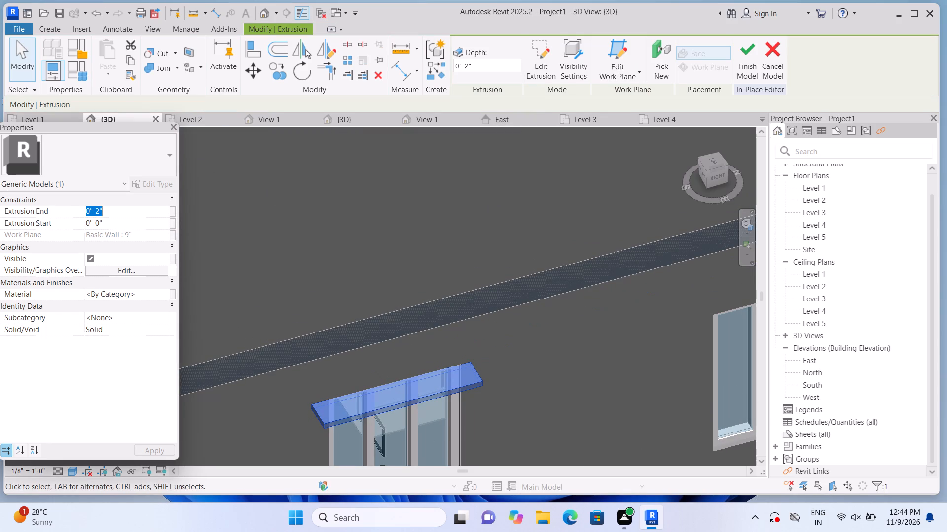
key(6)
key(shift+quotedbl)
key(Return)
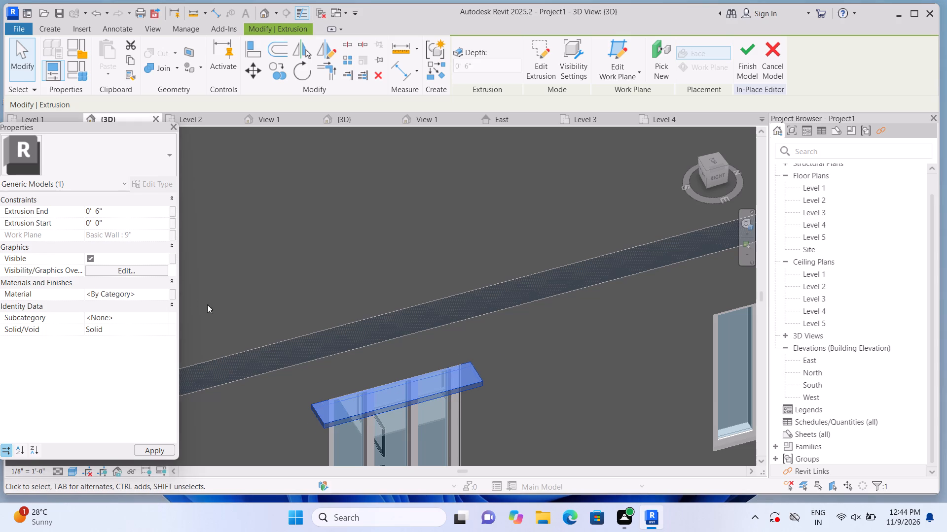
Stretch the lower shade's outer edge away from the side wall until its depth dimension is about 1'-8", and deselect it.
middle_drag(312, 370, 311, 282)
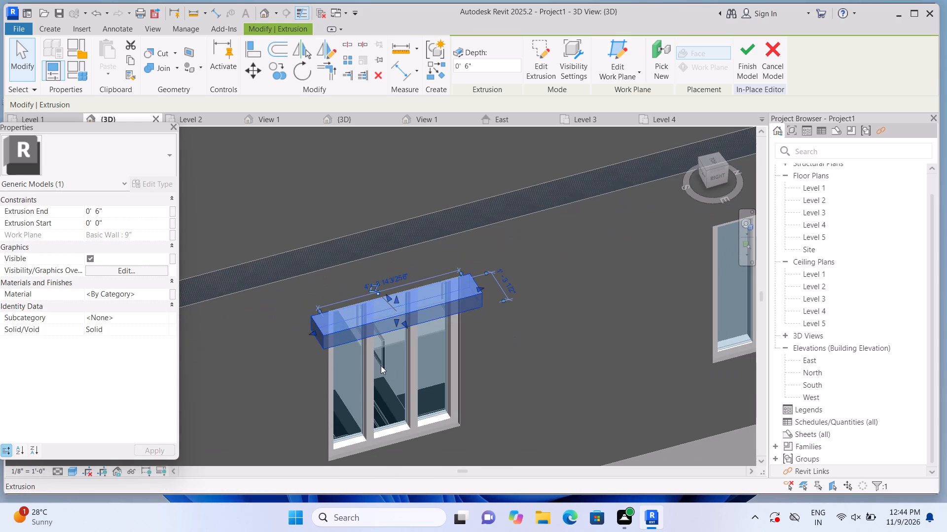
scroll(381, 349, up, 2)
drag(411, 313, 412, 313)
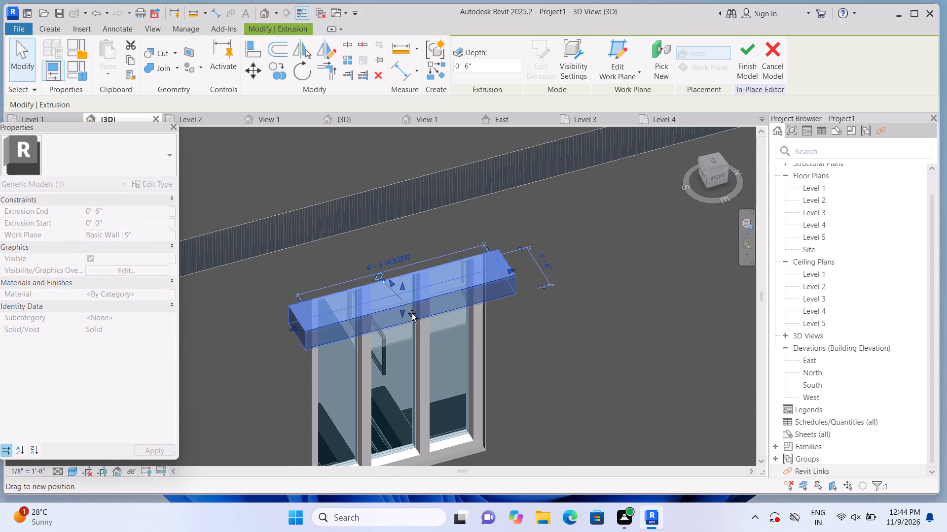
drag(412, 313, 418, 321)
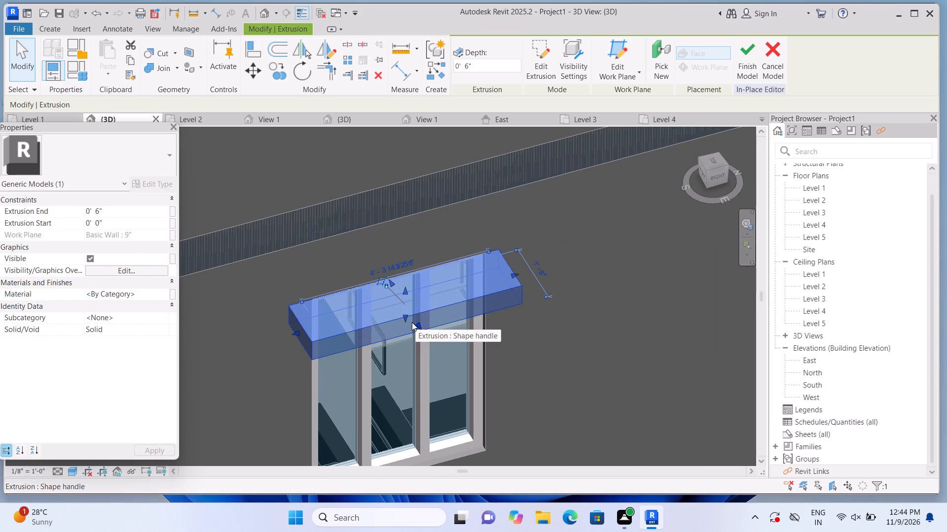
key(Escape)
Reselect the lower window shade and extend its outer edge slightly farther from the side wall with its shape handle.
scroll(410, 322, down, 6)
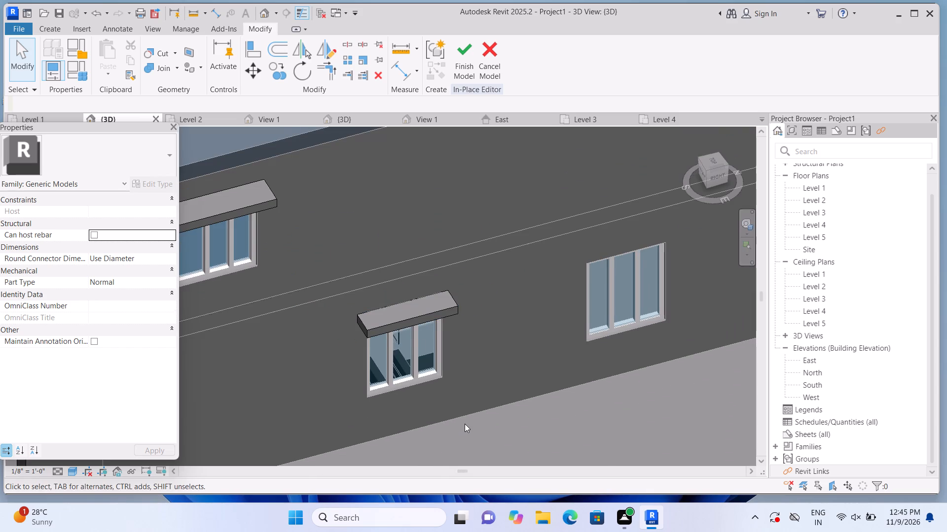
scroll(445, 385, up, 1)
scroll(392, 294, up, 4)
click(394, 308)
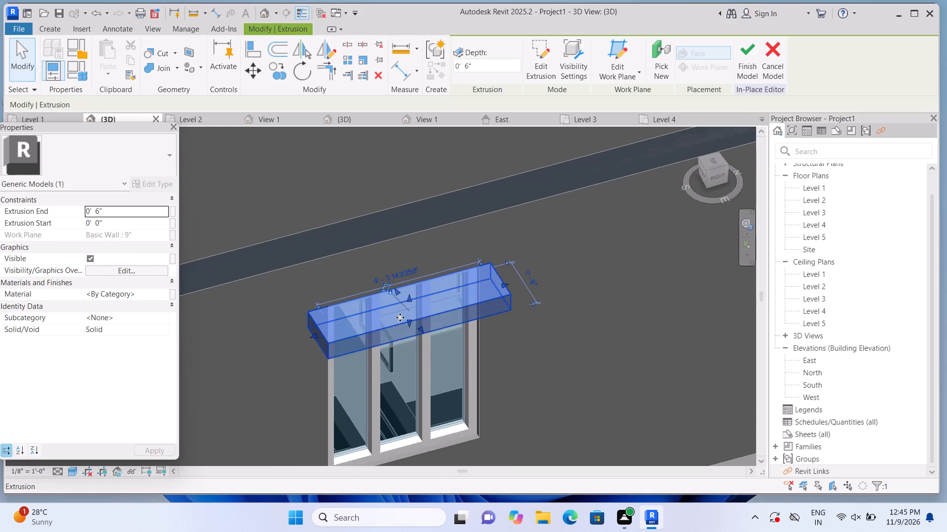
scroll(401, 319, up, 1)
click(424, 330)
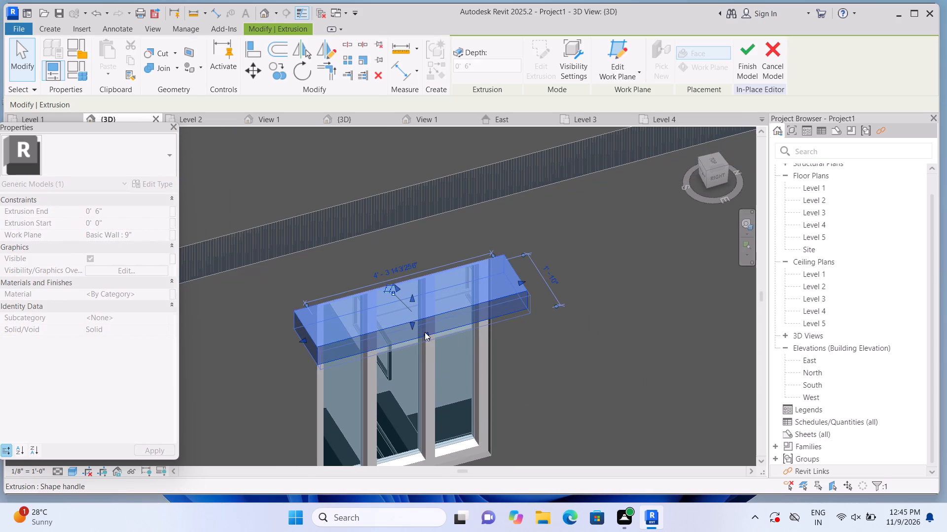
key(Escape)
Examine the side wall's remaining windows beyond the new lower shade to see where further shades are needed.
scroll(426, 332, down, 6)
scroll(473, 359, down, 1)
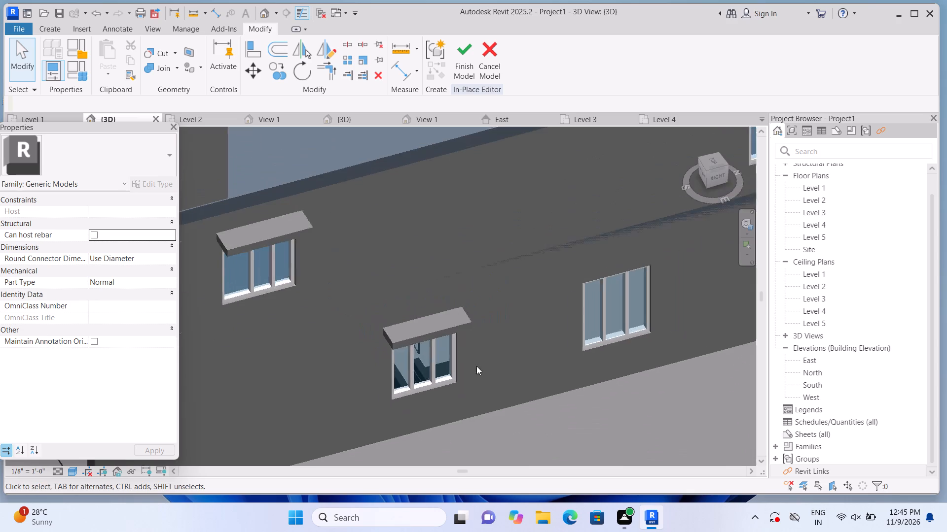
scroll(476, 366, down, 1)
middle_drag(531, 379, 421, 394)
scroll(416, 390, up, 1)
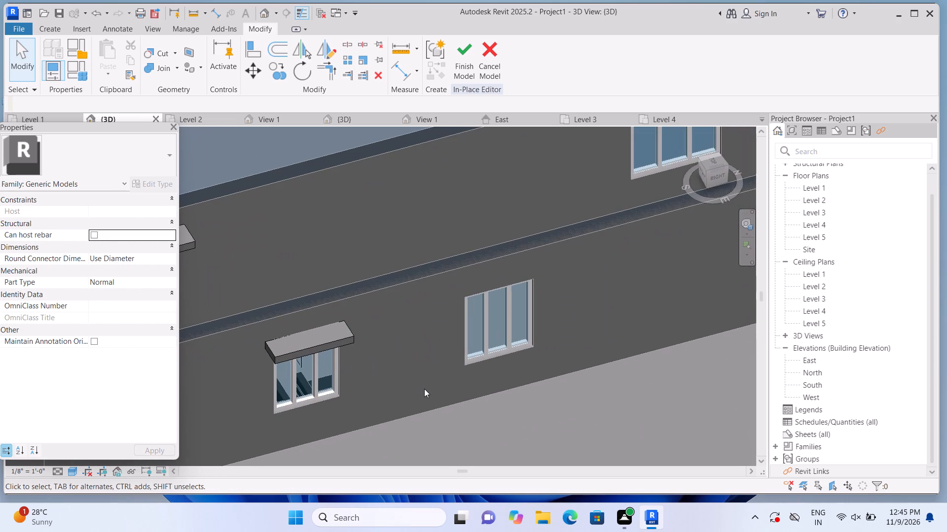
scroll(423, 386, down, 3)
middle_drag(424, 383, 350, 395)
scroll(331, 356, up, 2)
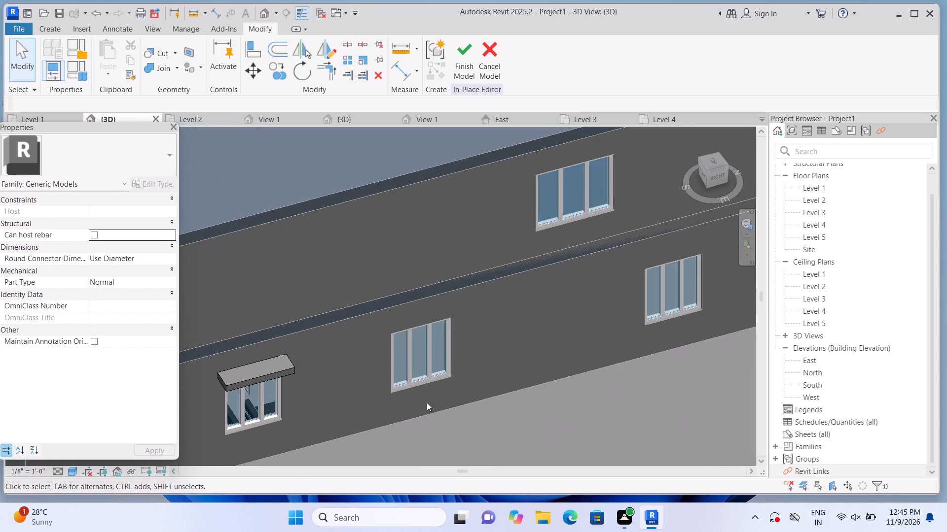
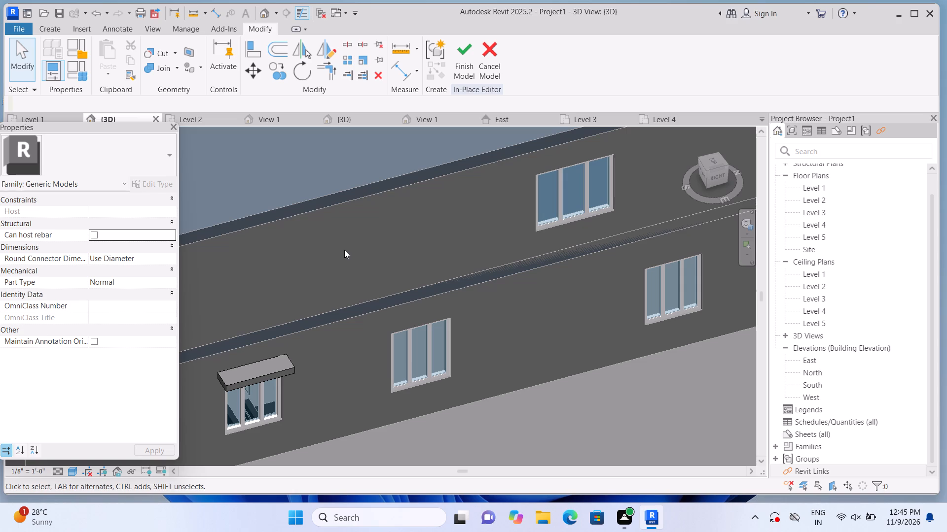
Examine the side wall's windows and shades, then the entrance frame and balcony at the front corner, starting from the home view.
scroll(382, 257, down, 4)
scroll(433, 274, down, 2)
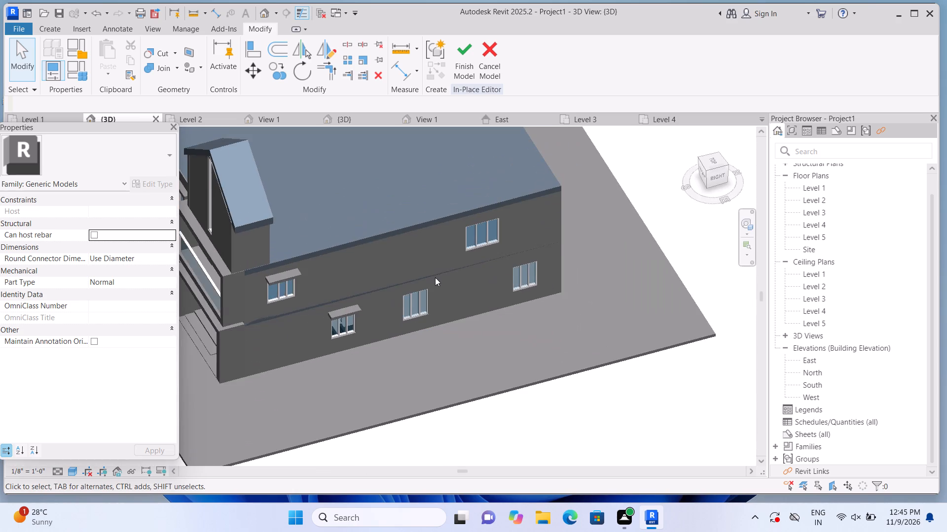
middle_drag(213, 352, 302, 379)
scroll(314, 392, up, 1)
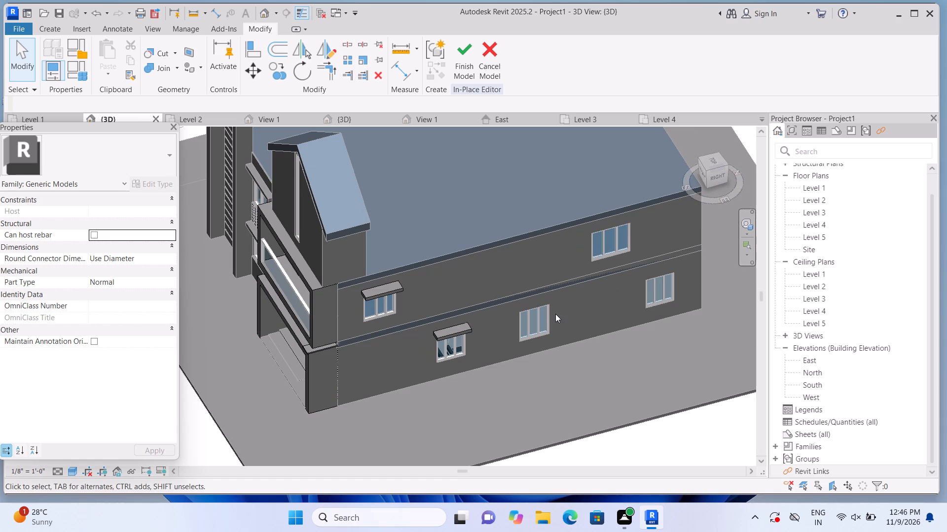
scroll(583, 351, up, 3)
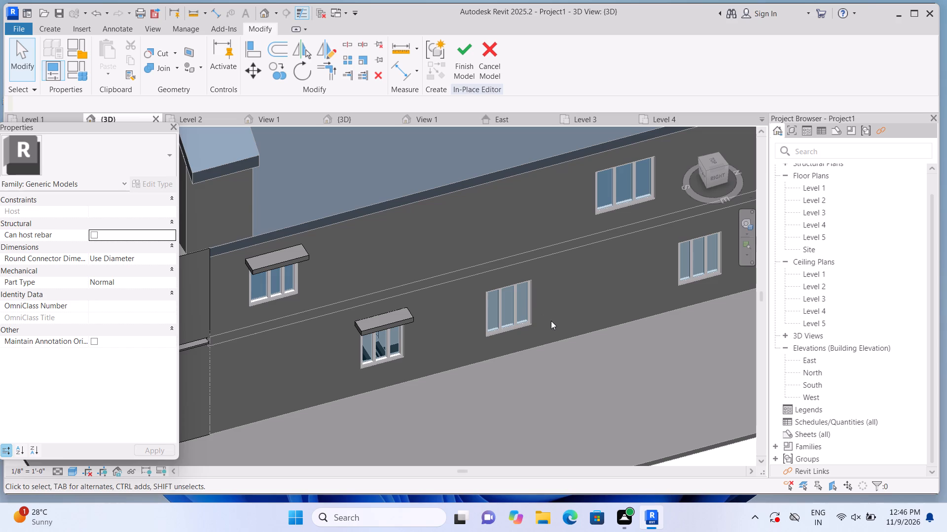
scroll(551, 321, down, 2)
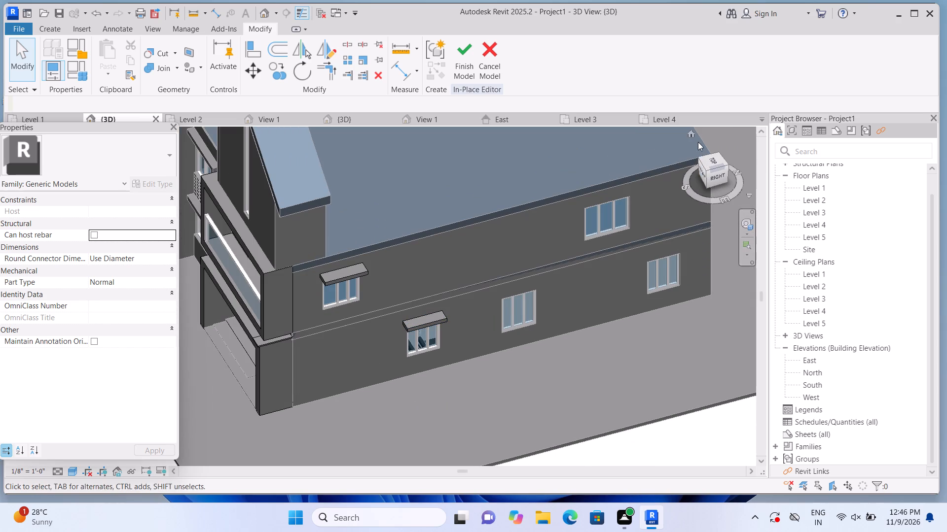
click(692, 132)
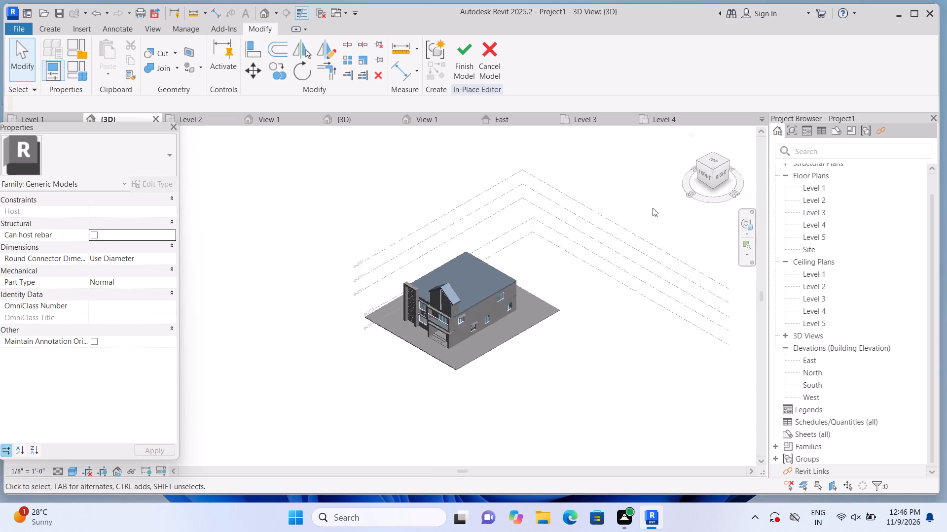
scroll(223, 314, up, 13)
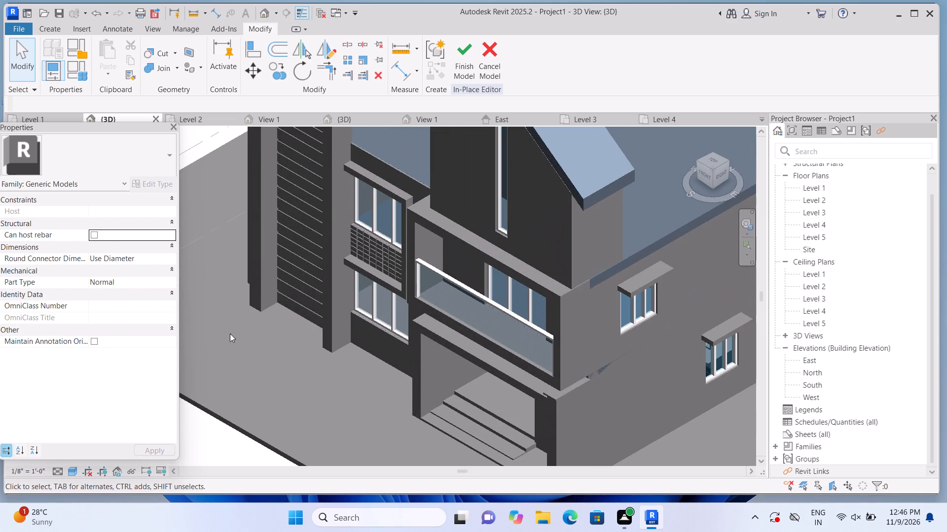
middle_drag(233, 339, 203, 316)
middle_click(203, 316)
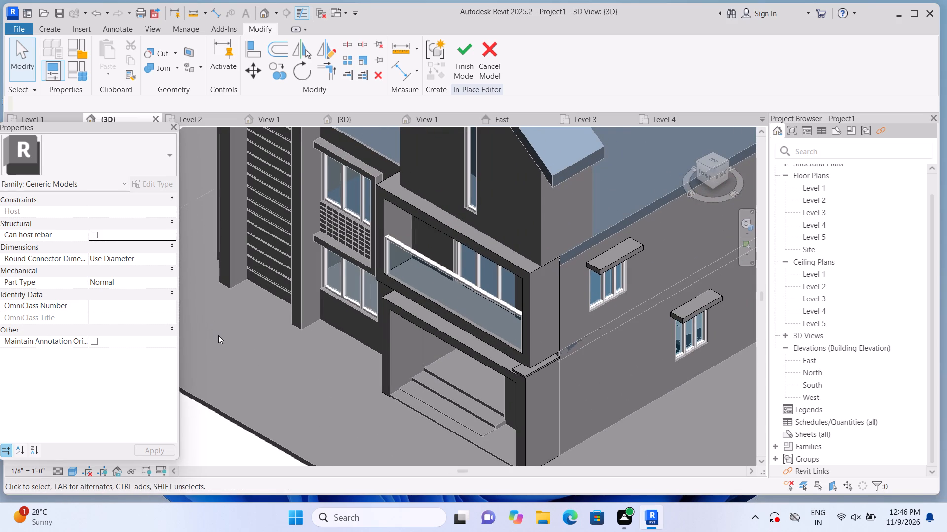
scroll(238, 352, up, 1)
middle_drag(233, 352, 222, 351)
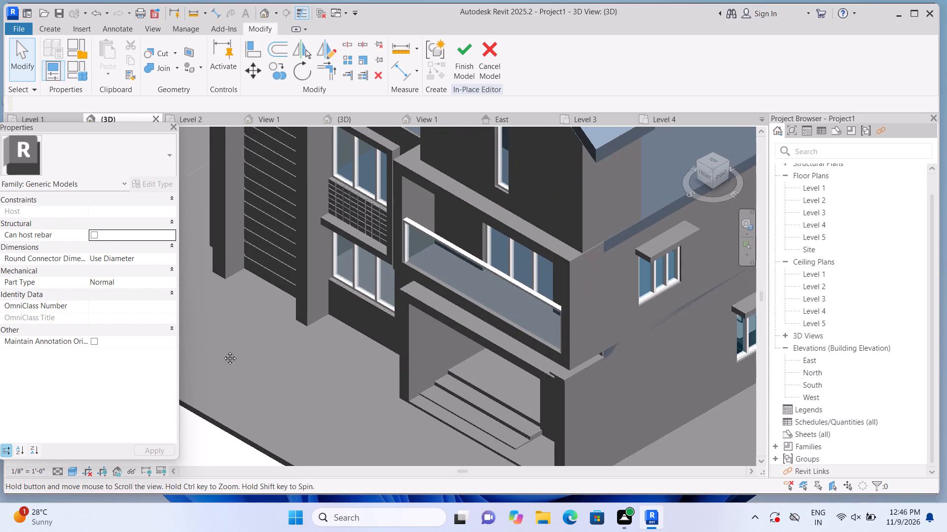
middle_drag(222, 351, 130, 314)
scroll(451, 408, up, 4)
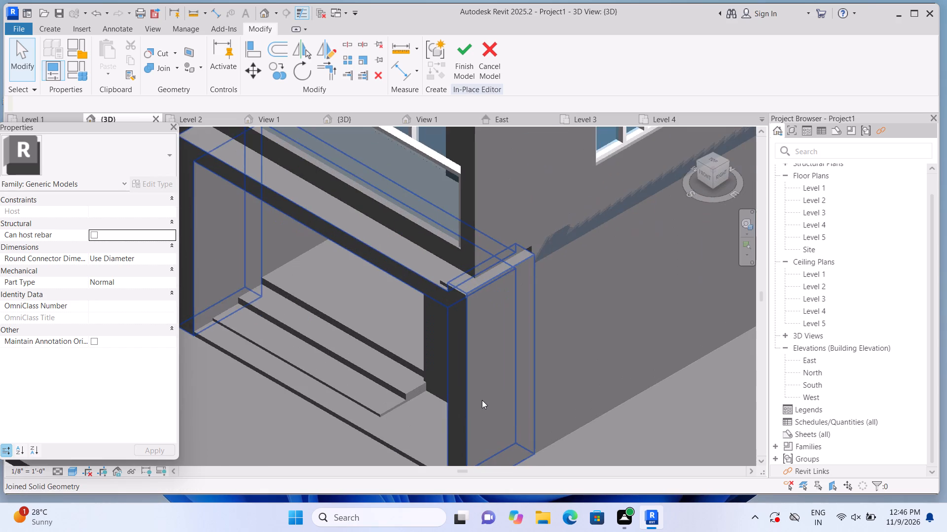
scroll(482, 400, up, 1)
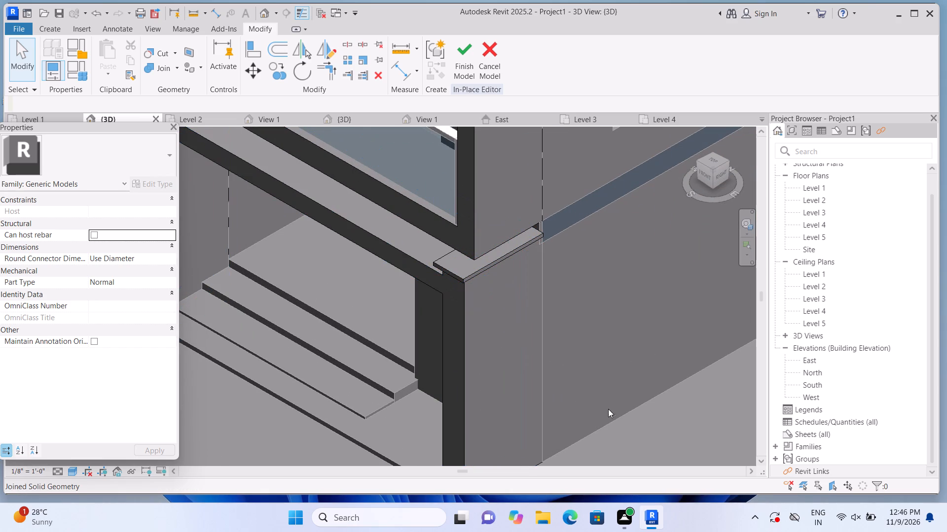
scroll(616, 411, down, 2)
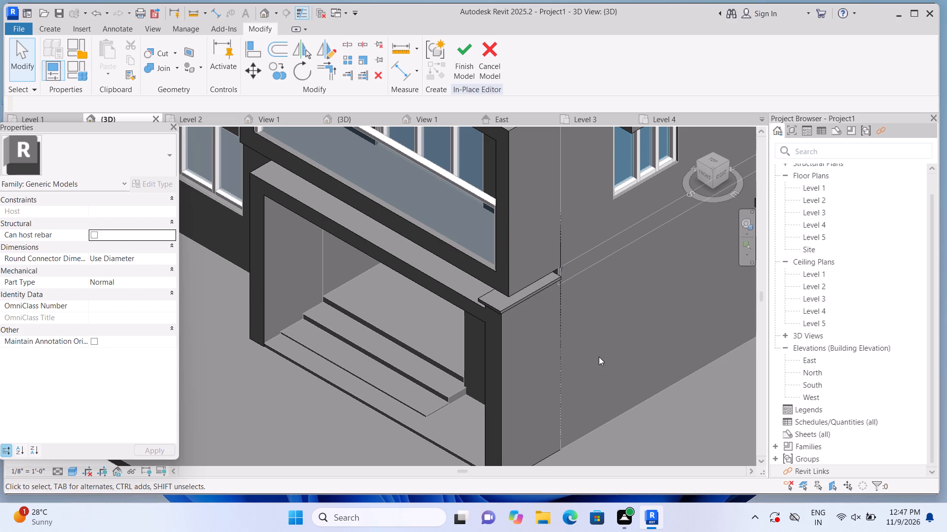
scroll(599, 357, up, 3)
middle_drag(589, 318, 400, 333)
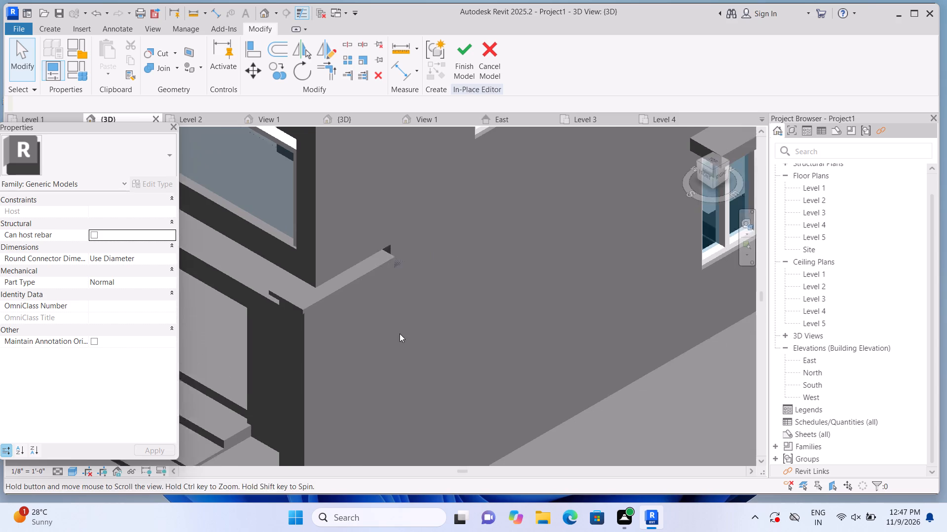
middle_drag(400, 333, 412, 333)
middle_drag(657, 292, 470, 354)
scroll(475, 352, down, 3)
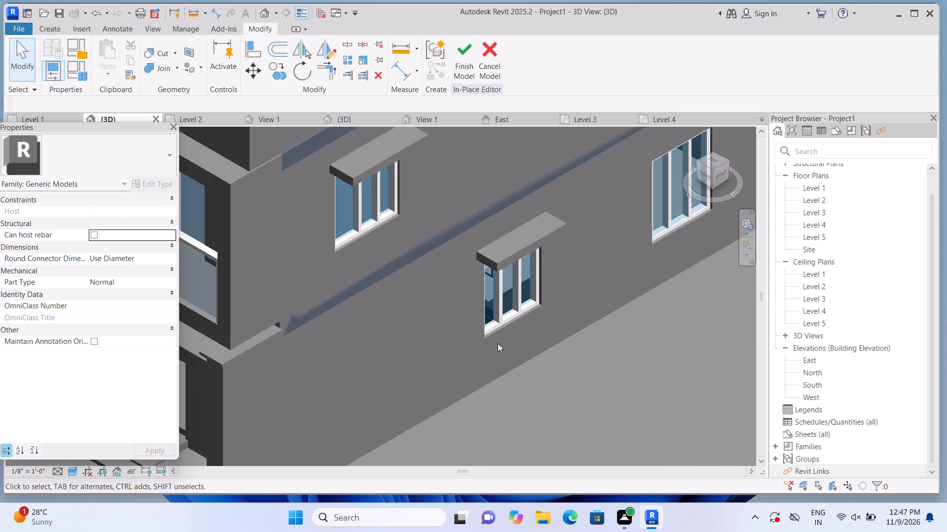
scroll(499, 342, down, 3)
middle_drag(437, 399, 646, 360)
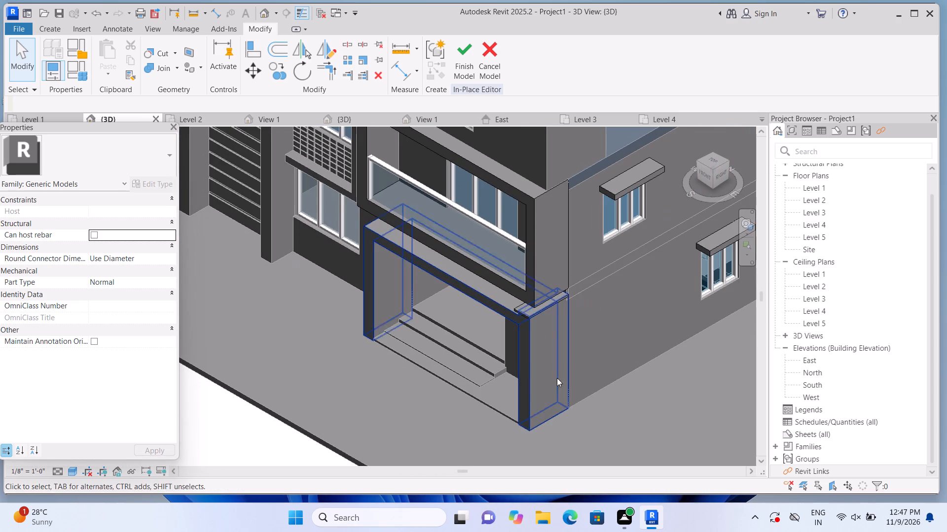
scroll(403, 419, up, 2)
scroll(482, 426, up, 1)
middle_drag(482, 426, 503, 380)
scroll(594, 329, down, 3)
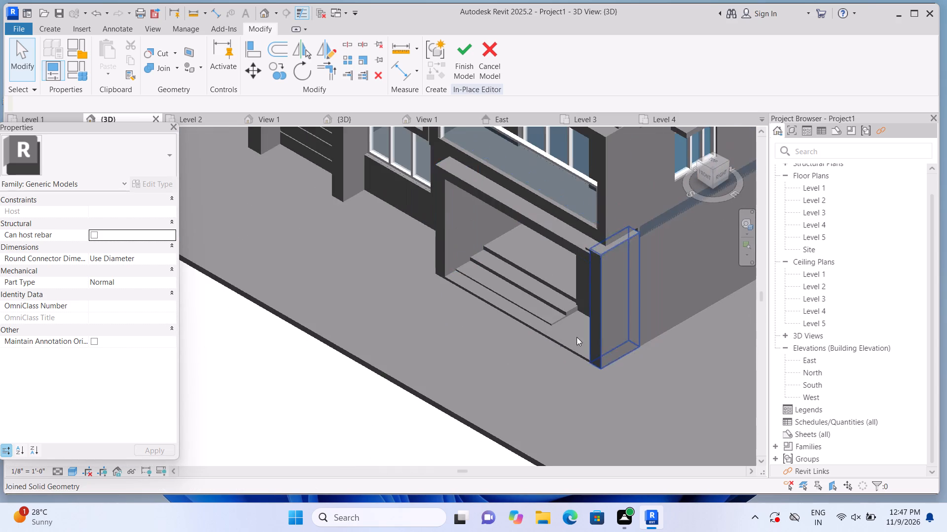
middle_drag(412, 331, 607, 344)
scroll(434, 338, down, 1)
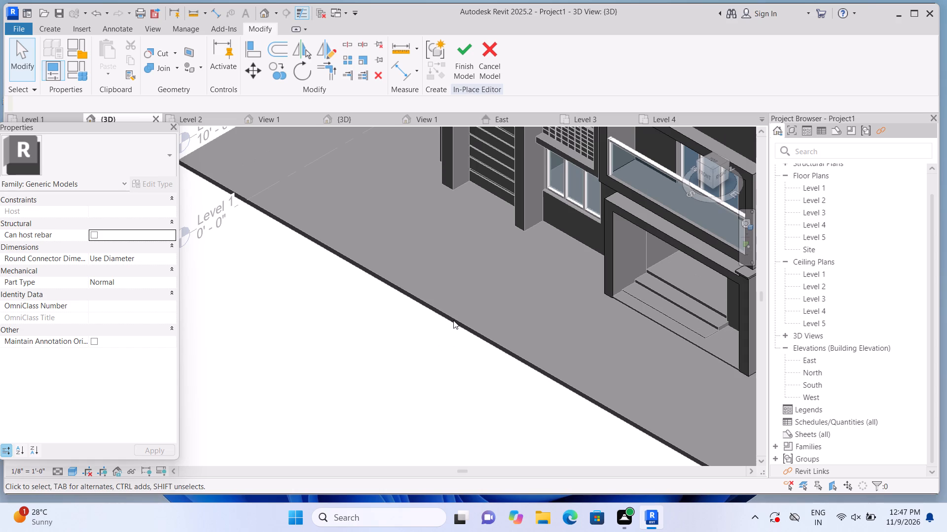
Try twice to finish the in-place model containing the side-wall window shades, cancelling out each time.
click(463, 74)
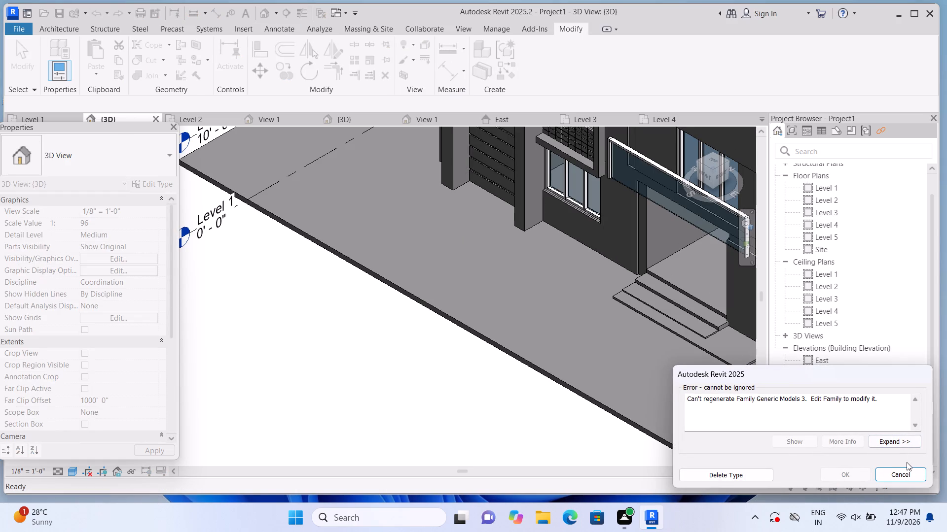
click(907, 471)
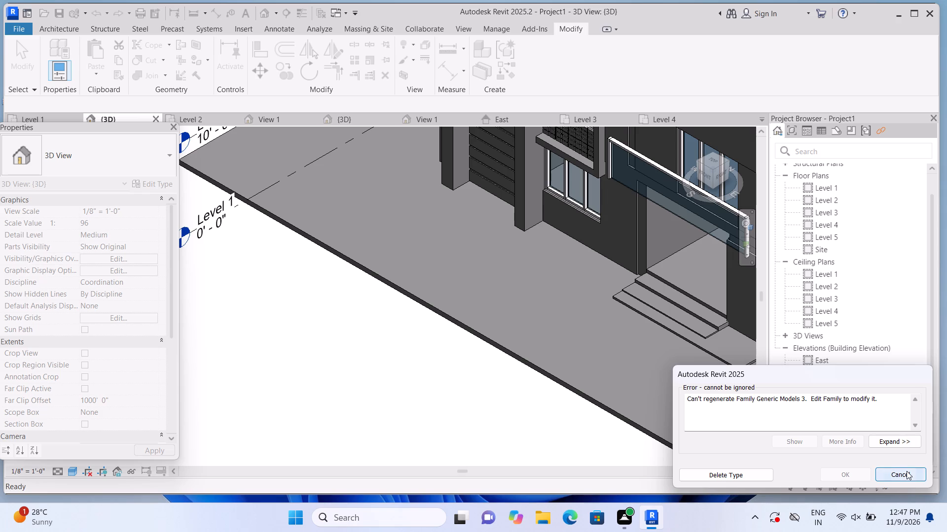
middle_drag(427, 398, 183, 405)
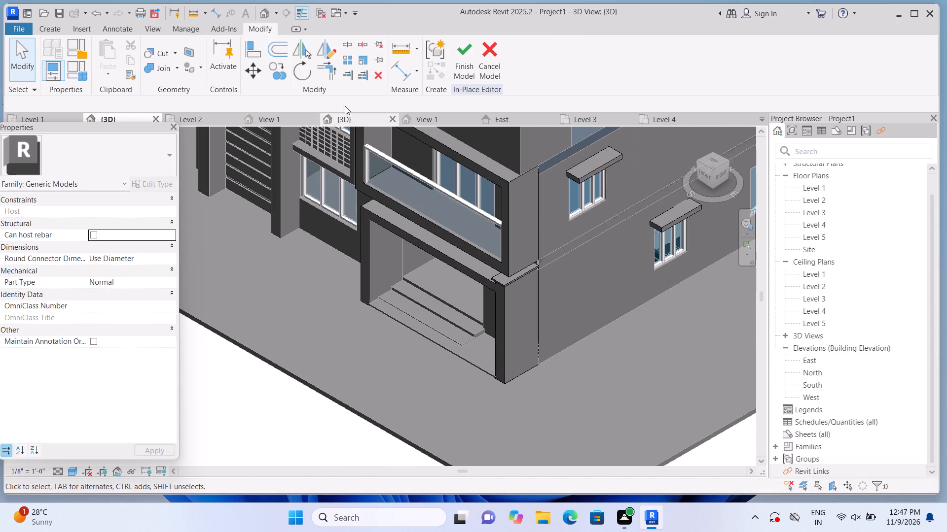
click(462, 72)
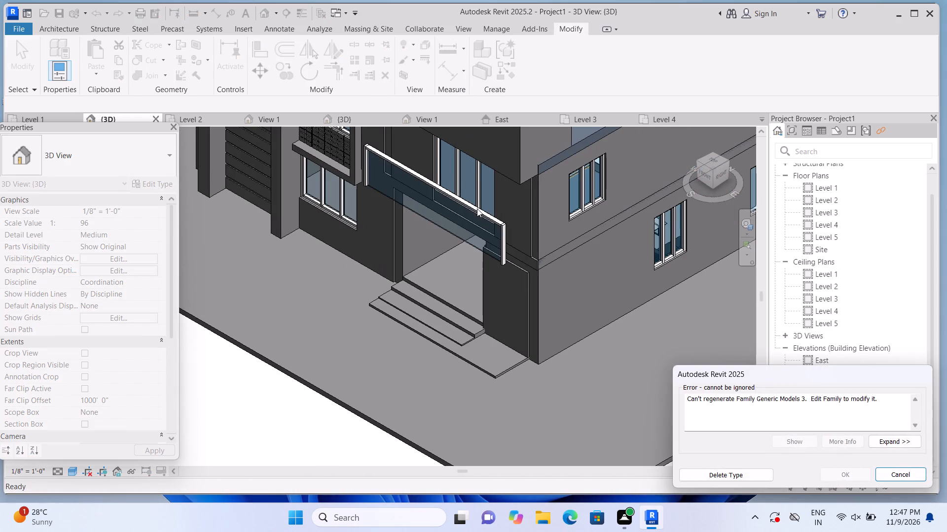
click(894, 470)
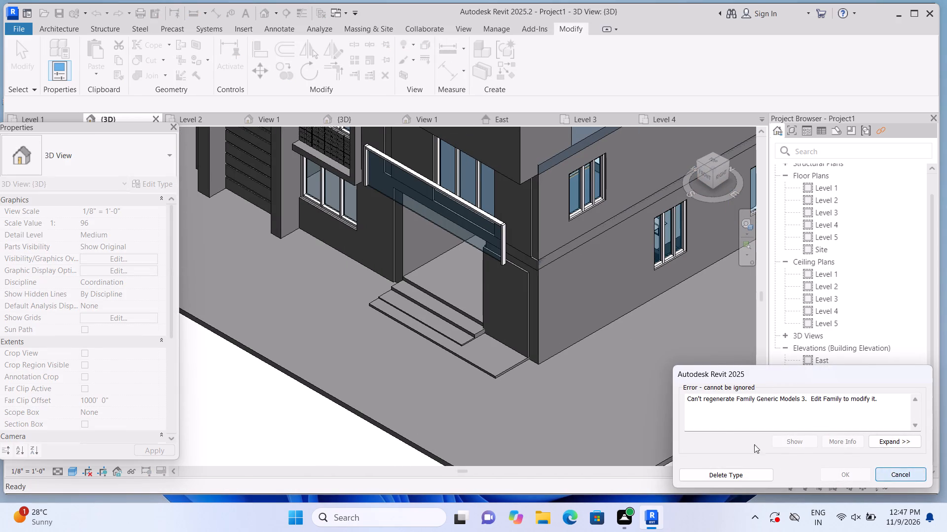
Delete the upper and lower window shades from the side wall and finish the in-place model.
click(595, 169)
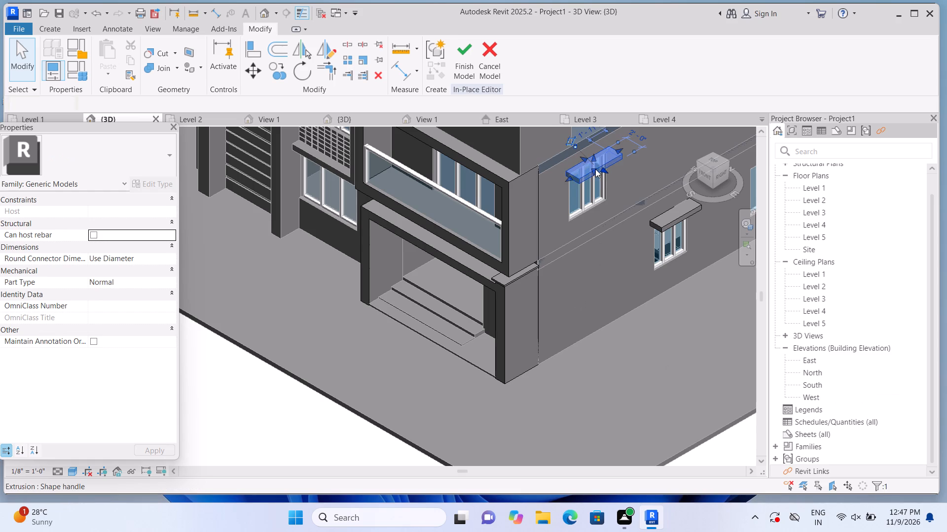
key(Delete)
key(Delete)
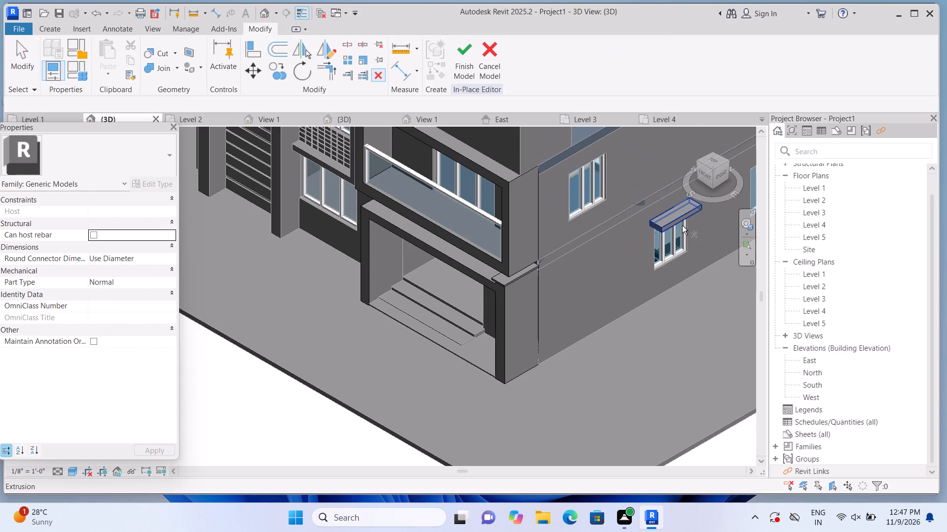
key(Delete)
click(681, 225)
key(Delete)
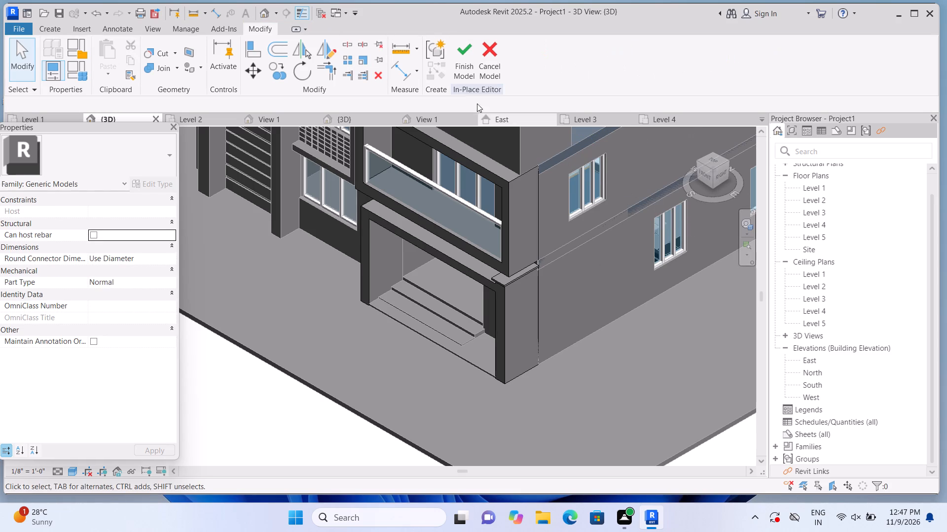
click(464, 77)
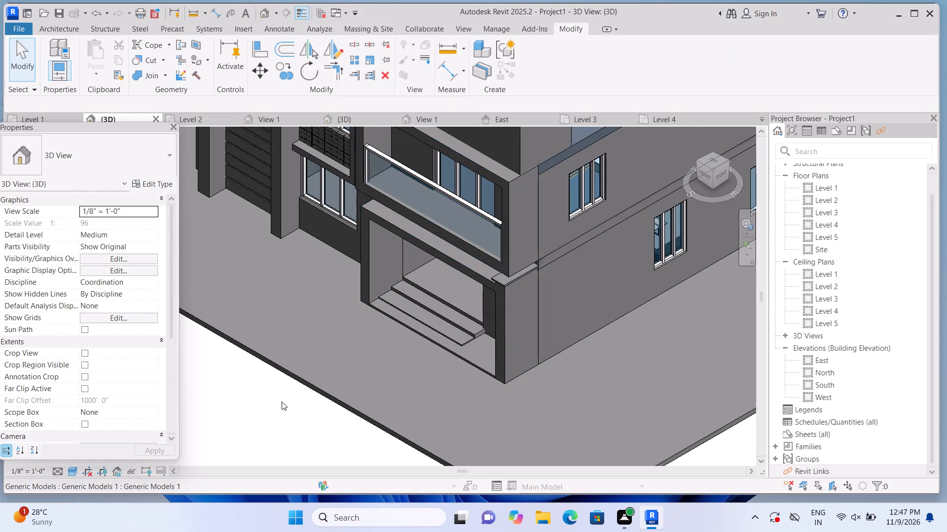
Stretch the ground slab's front edge farther out from the entrance facade with its shape handle, and deselect it.
middle_drag(289, 401, 477, 311)
click(495, 293)
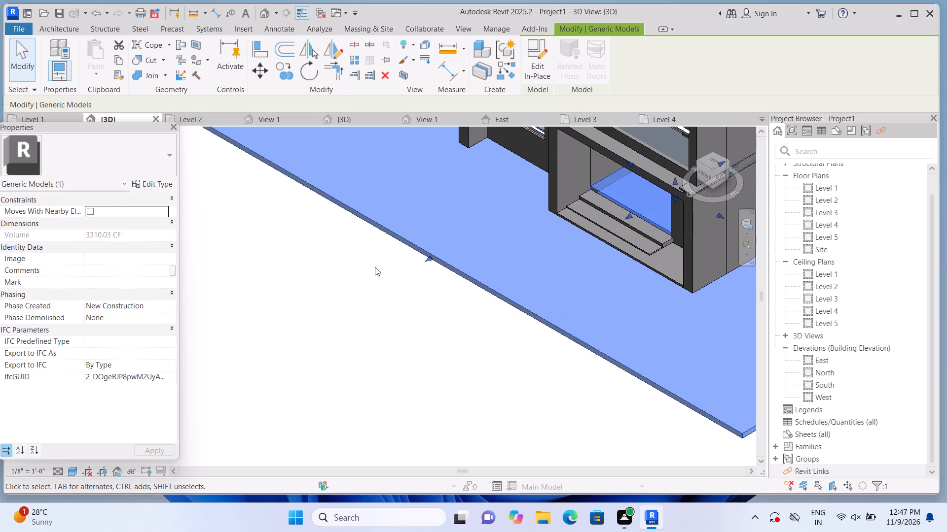
drag(430, 257, 379, 301)
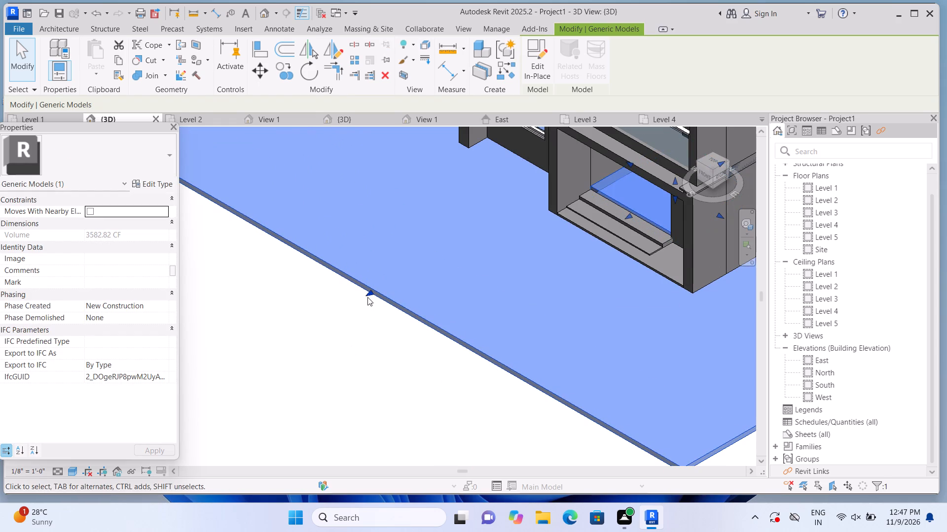
click(345, 348)
Examine the whole house and its extended ground slab from the front and both side walls.
scroll(345, 348, down, 4)
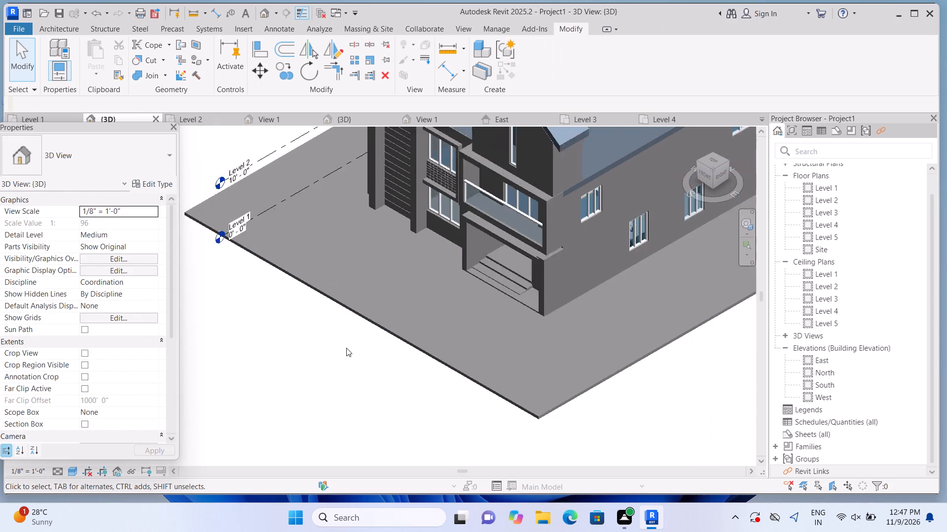
scroll(346, 348, down, 1)
middle_drag(316, 355, 400, 383)
scroll(400, 383, up, 1)
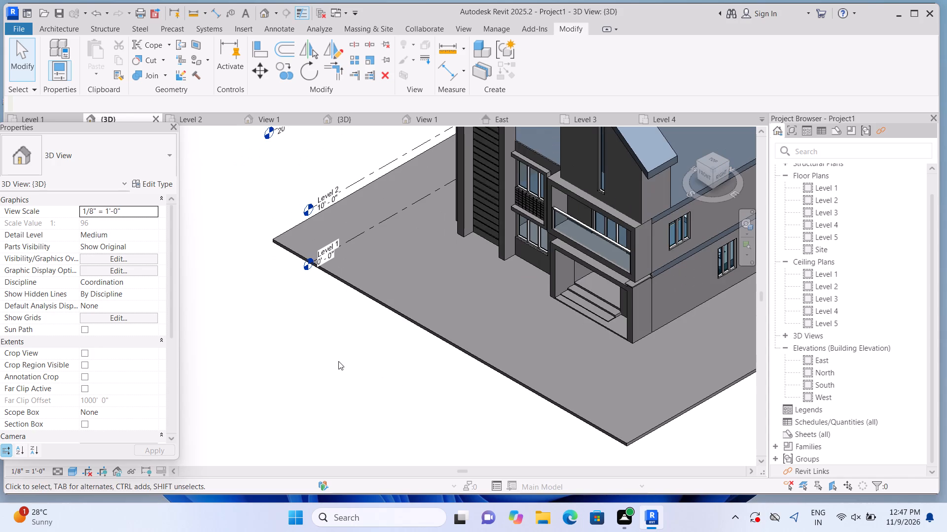
middle_drag(337, 361, 255, 309)
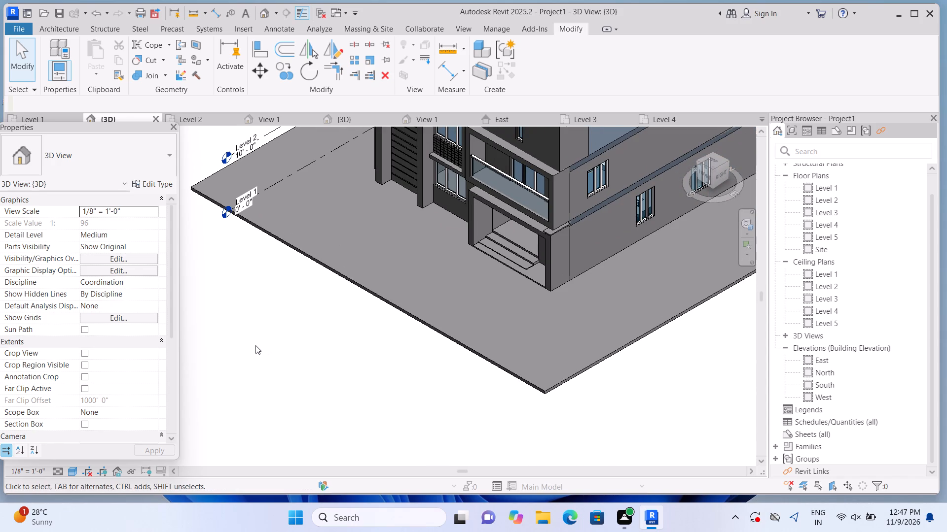
shift+middle_drag(228, 337, 421, 381)
middle_drag(446, 354, 164, 274)
scroll(269, 320, down, 2)
middle_drag(338, 430, 183, 330)
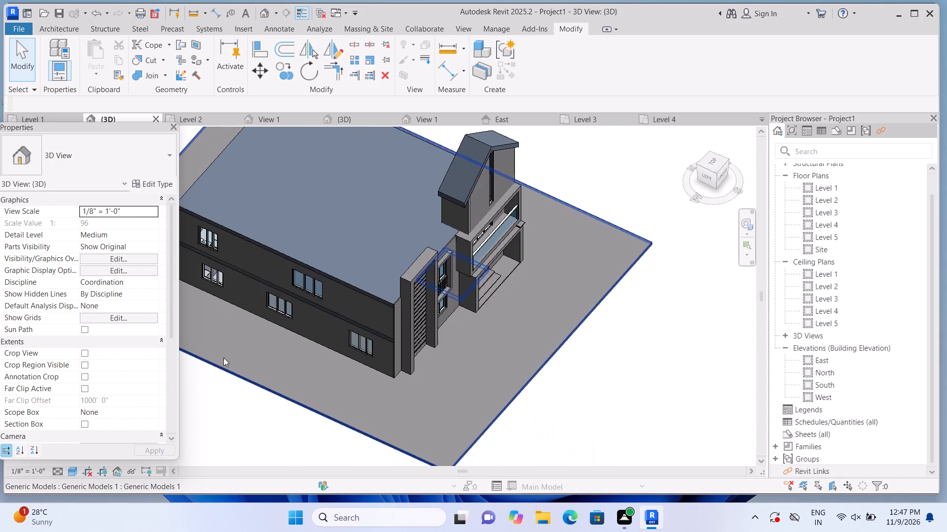
scroll(267, 369, up, 2)
middle_drag(699, 403, 438, 399)
scroll(440, 323, down, 8)
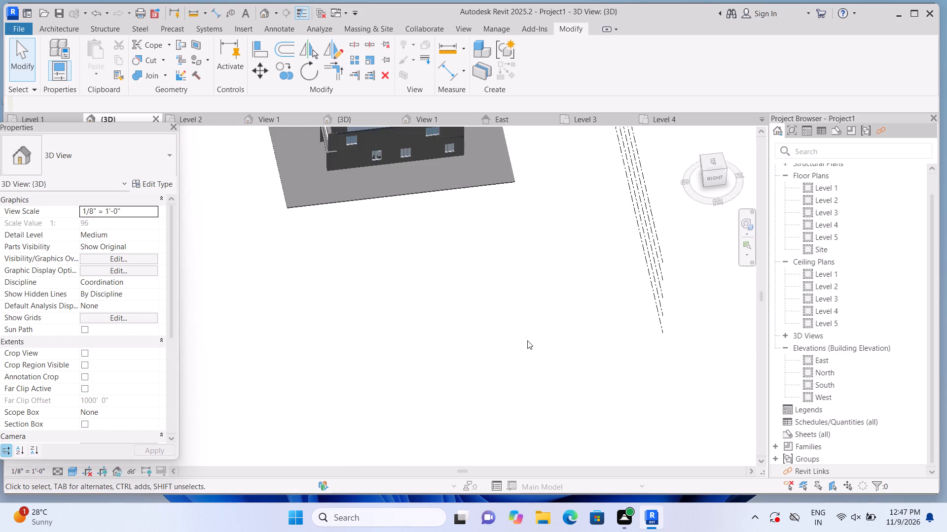
shift+middle_drag(294, 278, 331, 309)
middle_drag(292, 303, 446, 394)
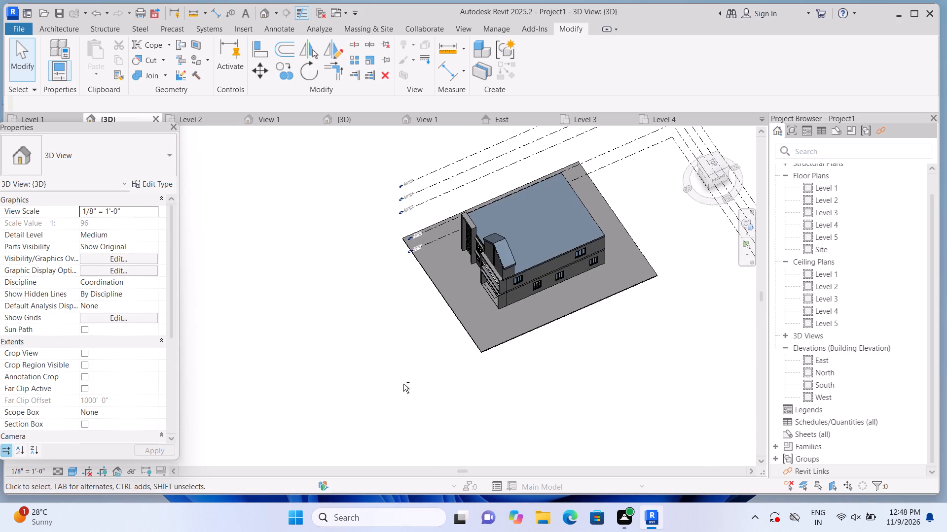
shift+middle_drag(407, 386, 424, 394)
shift+scroll(424, 394, up, 5)
middle_drag(402, 347, 242, 404)
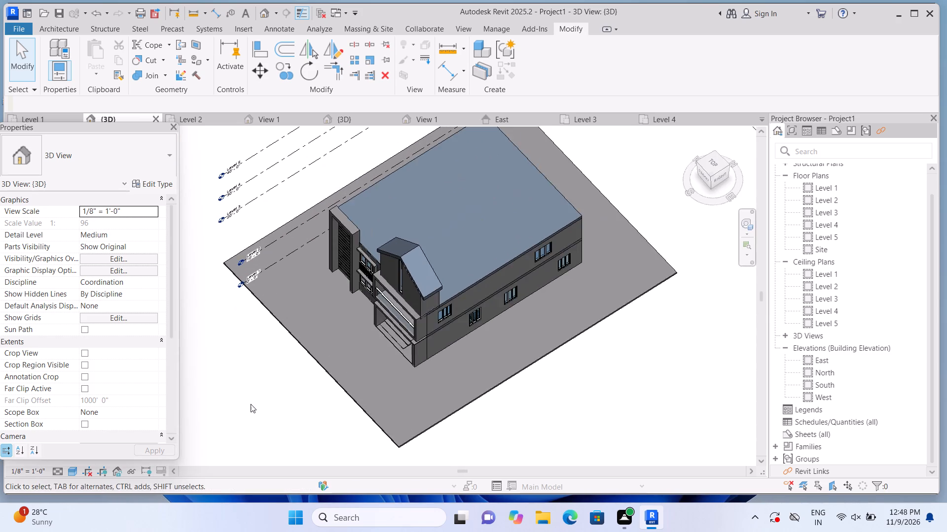
scroll(253, 403, up, 4)
middle_drag(261, 382, 183, 443)
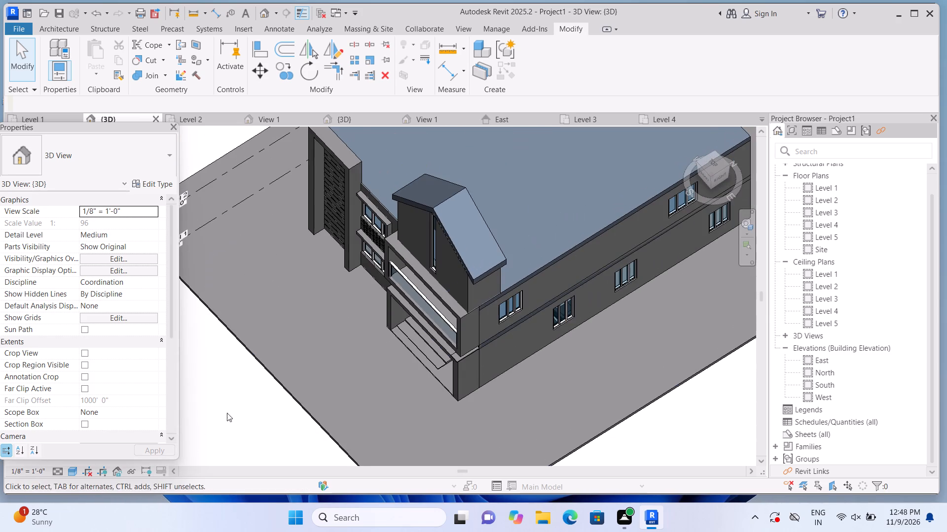
Examine the house, its windowed side wall and the extended ground slab from above and from lower angles.
scroll(295, 402, down, 2)
shift+middle_drag(161, 454, 161, 425)
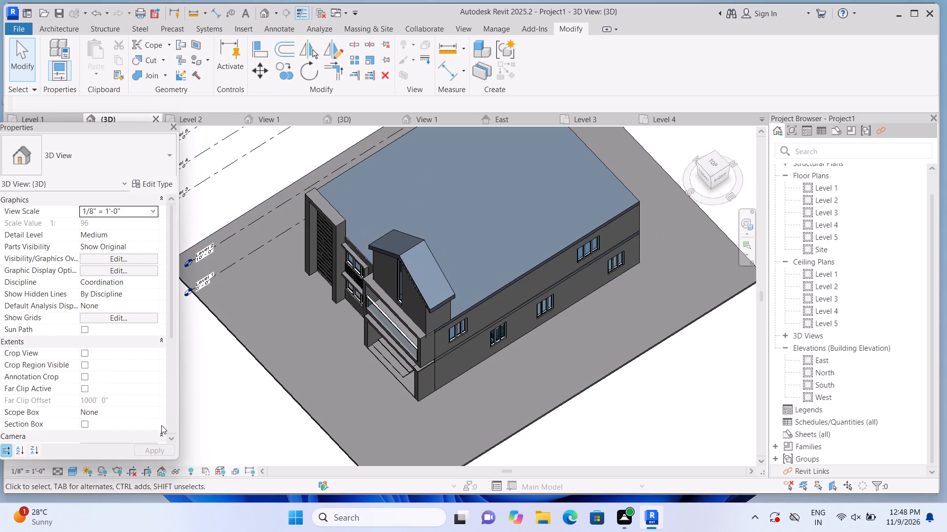
shift+middle_drag(161, 425, 162, 415)
shift+middle_drag(217, 420, 230, 361)
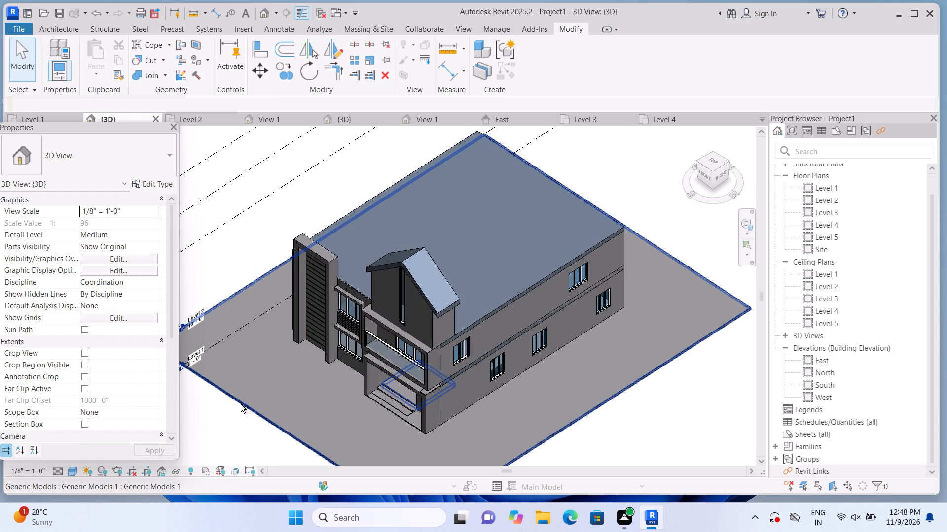
shift+middle_drag(242, 417, 242, 375)
shift+middle_drag(258, 419, 232, 409)
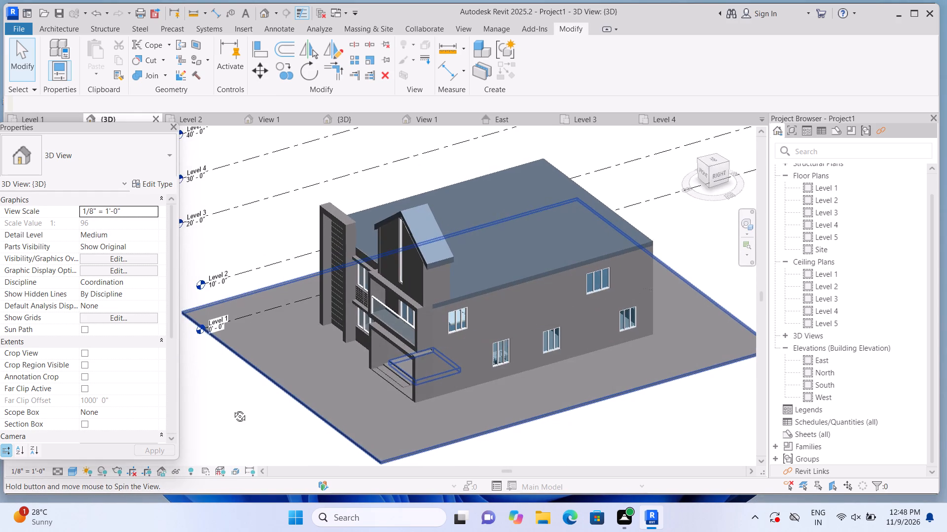
shift+middle_drag(232, 409, 222, 397)
scroll(219, 378, up, 2)
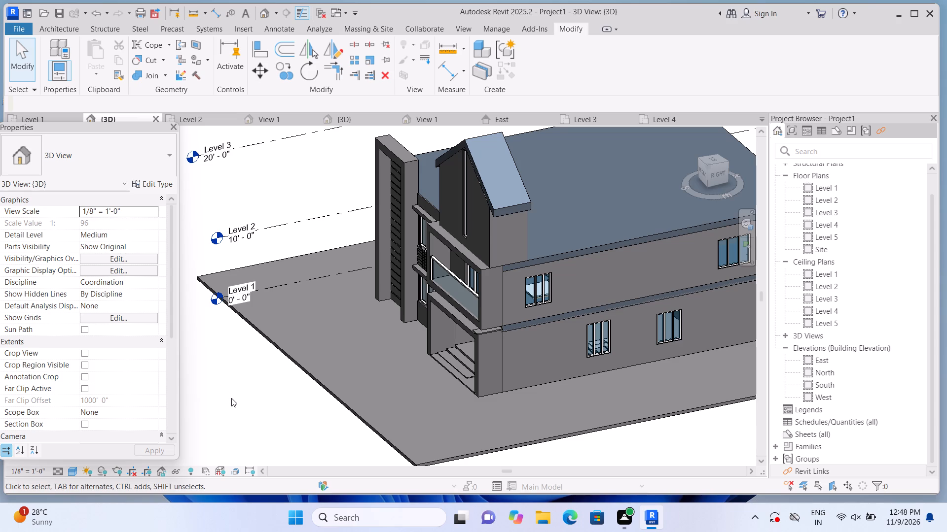
middle_drag(248, 412, 254, 379)
click(227, 351)
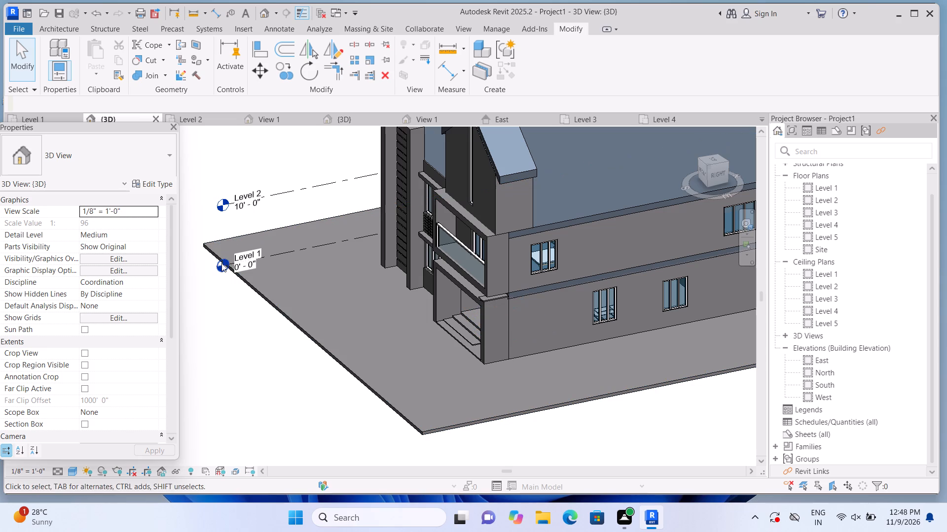
drag(221, 263, 232, 269)
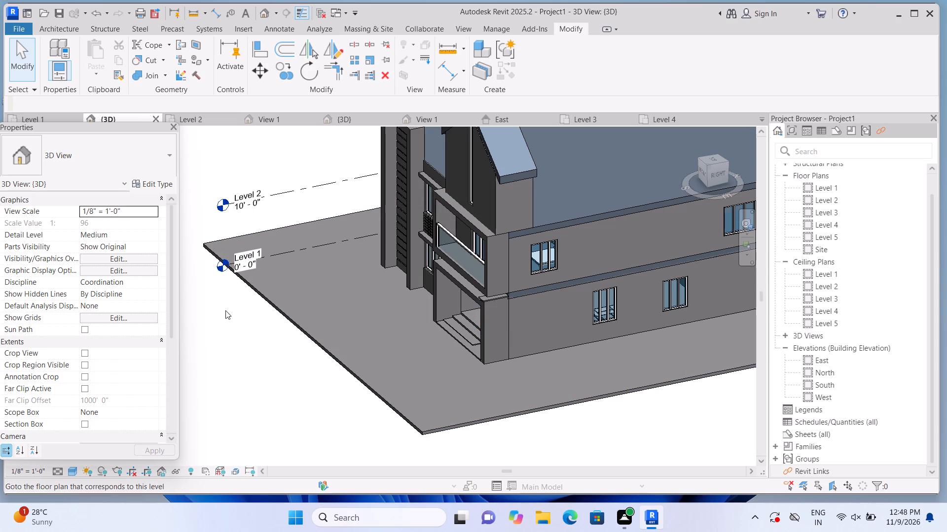
scroll(234, 311, up, 1)
middle_drag(241, 314, 254, 333)
scroll(254, 333, down, 1)
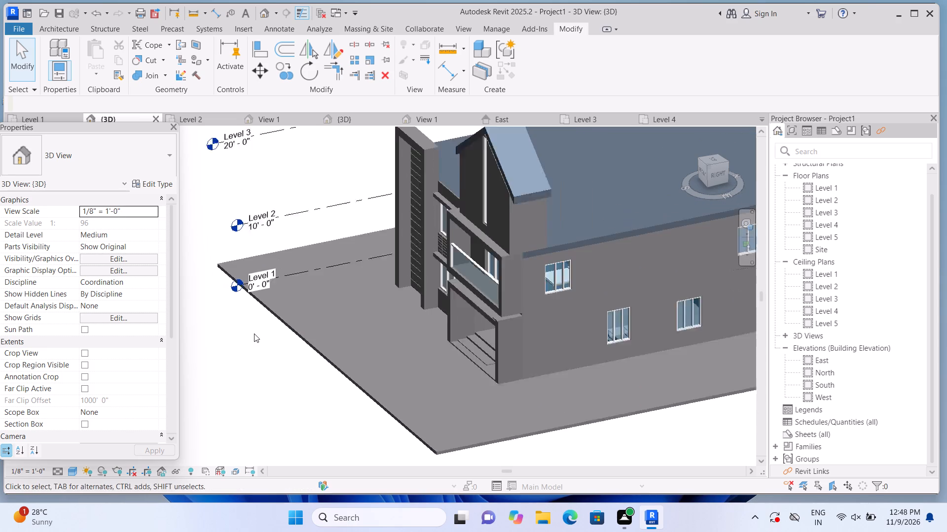
scroll(254, 333, down, 2)
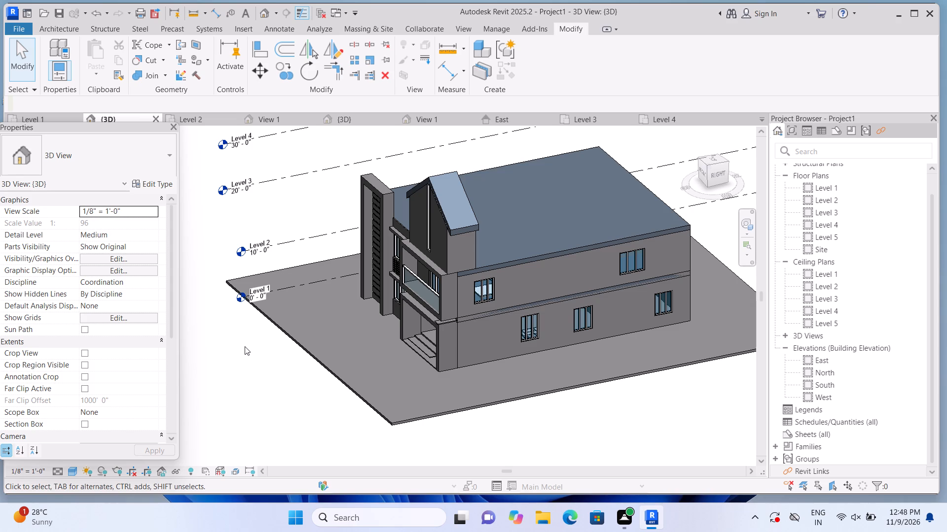
middle_drag(502, 428, 493, 431)
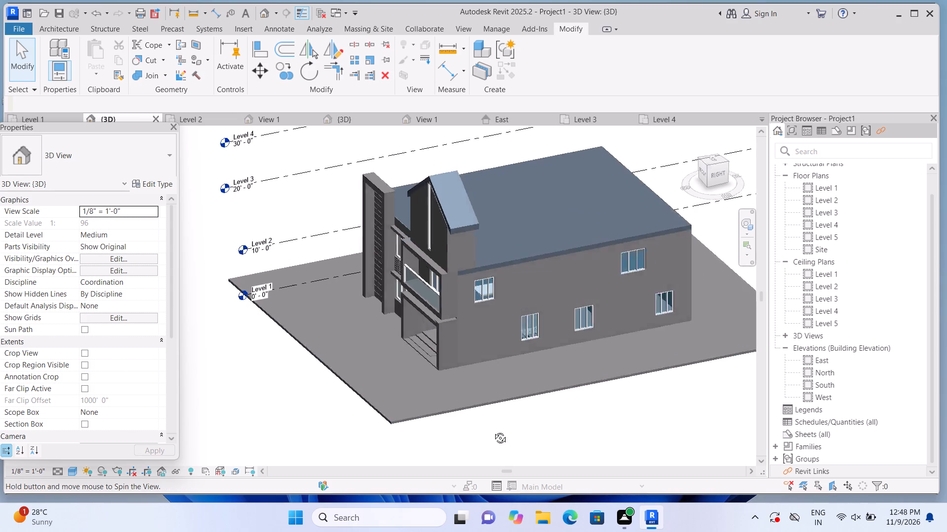
middle_drag(493, 431, 485, 384)
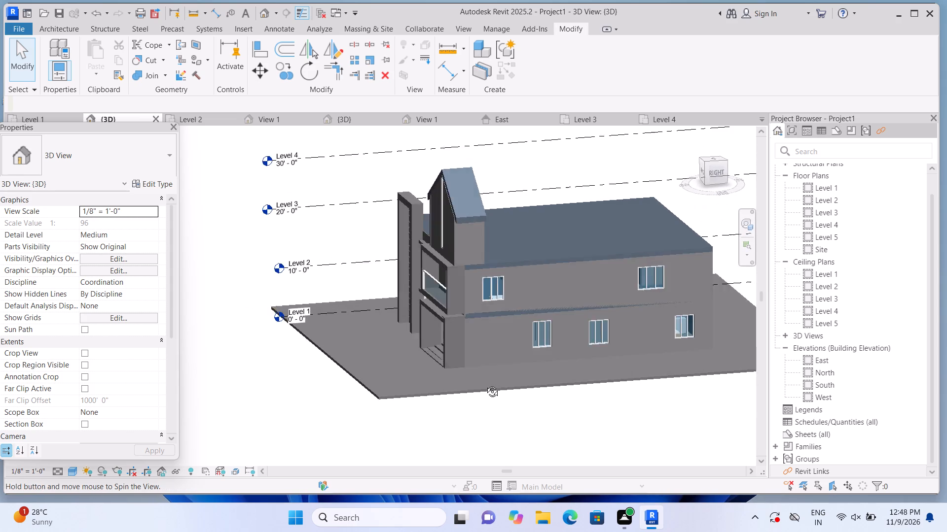
middle_drag(485, 384, 512, 381)
Inspect the entrance porch, its steps and the ground slab's front edge up close.
scroll(369, 356, up, 2)
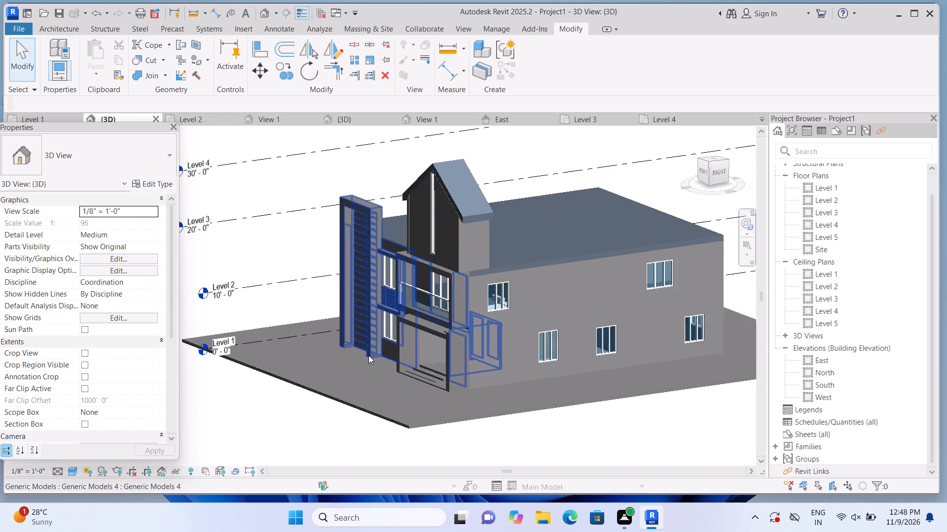
scroll(285, 429, up, 1)
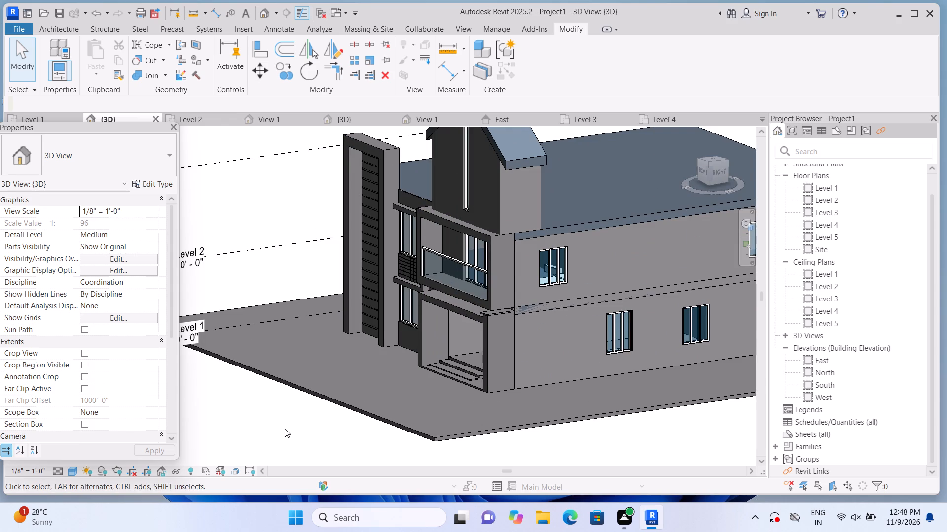
scroll(285, 429, down, 1)
scroll(320, 423, up, 2)
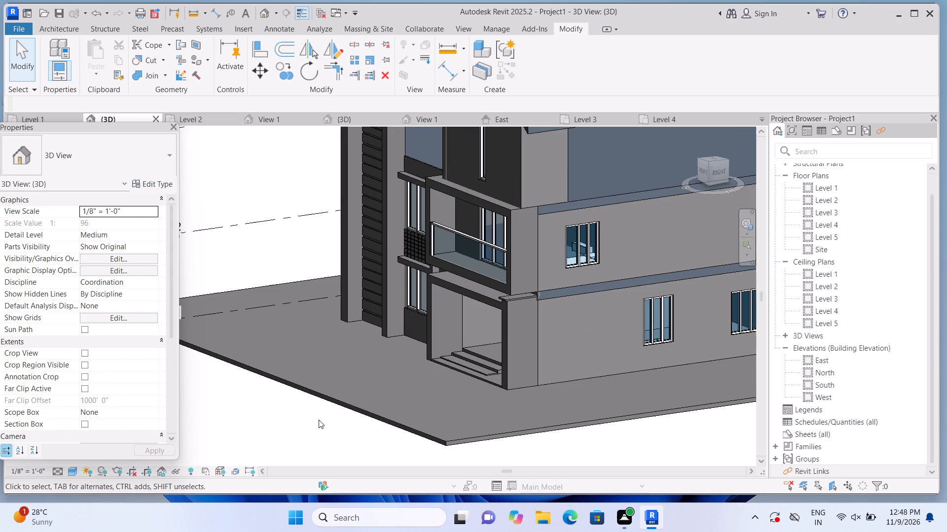
scroll(319, 420, up, 3)
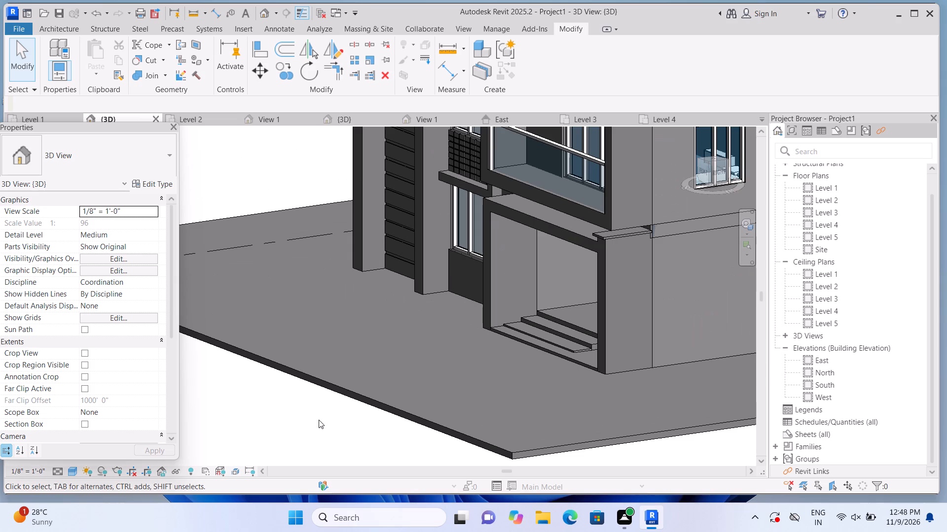
scroll(339, 399, up, 1)
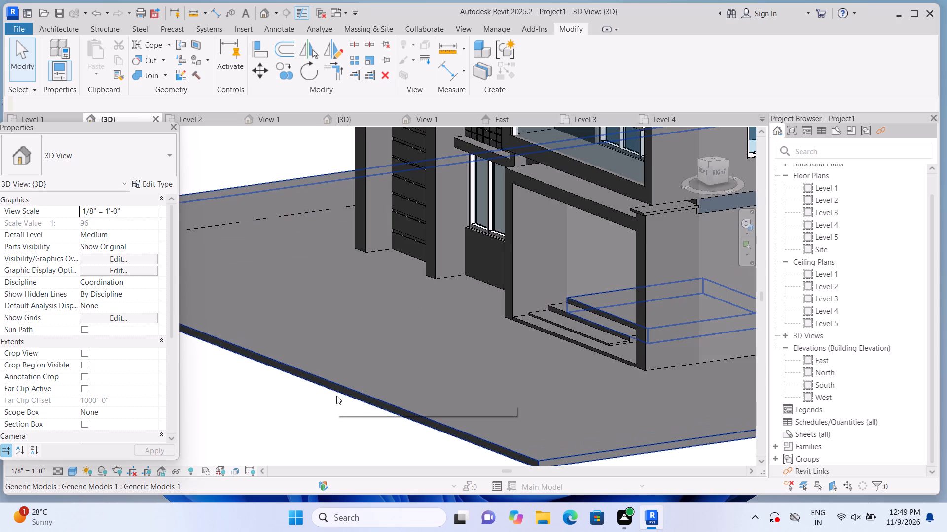
scroll(336, 396, up, 1)
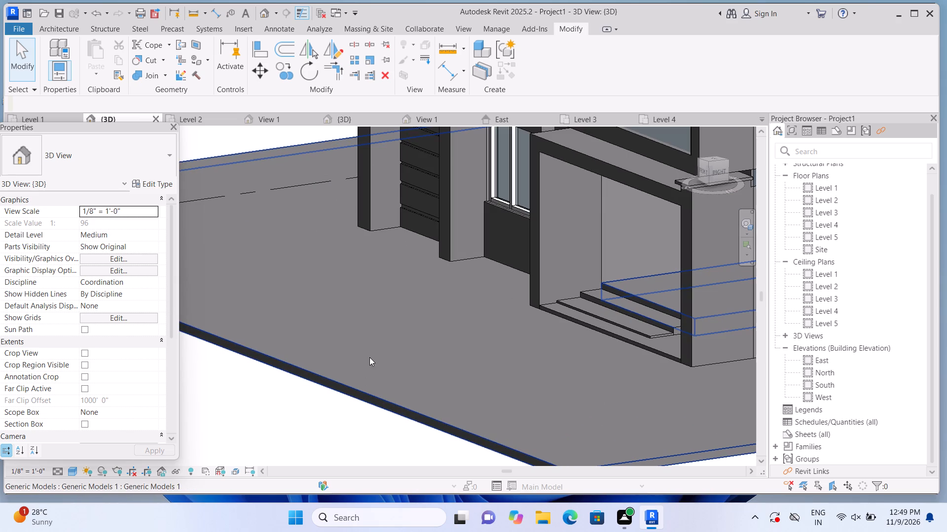
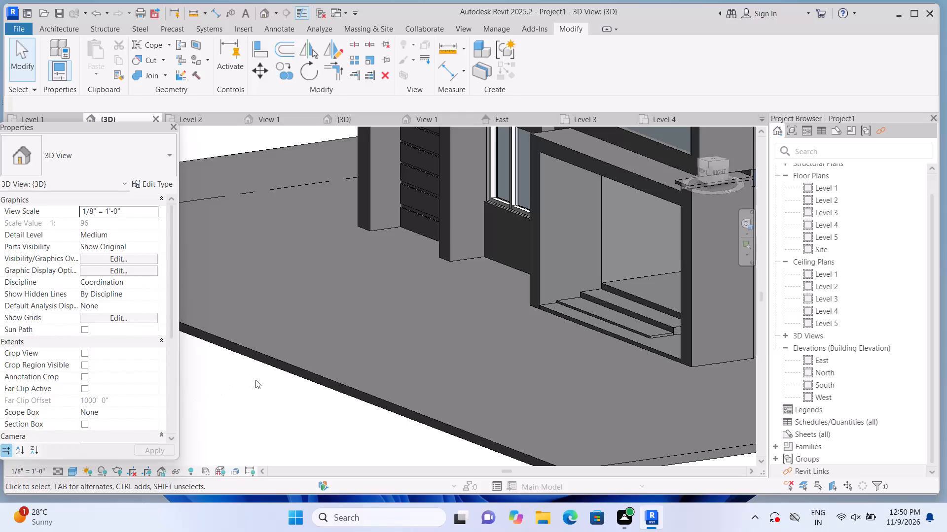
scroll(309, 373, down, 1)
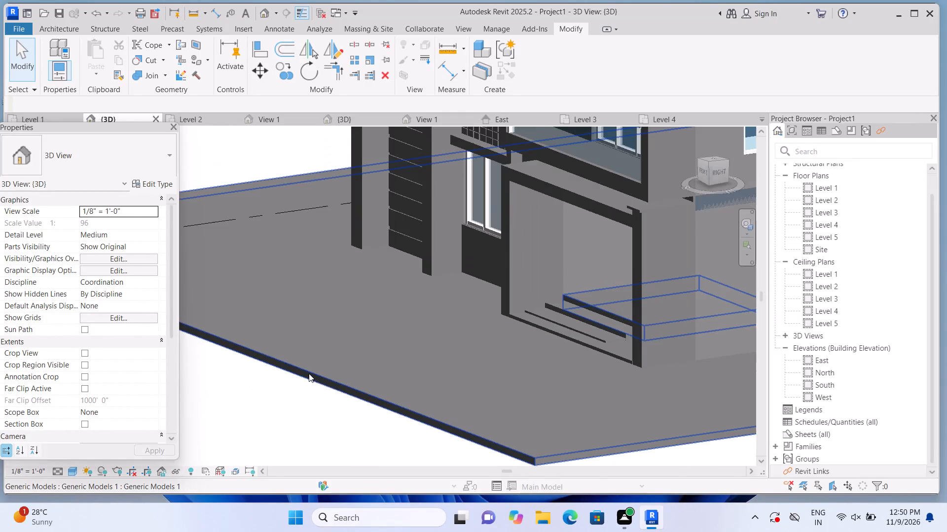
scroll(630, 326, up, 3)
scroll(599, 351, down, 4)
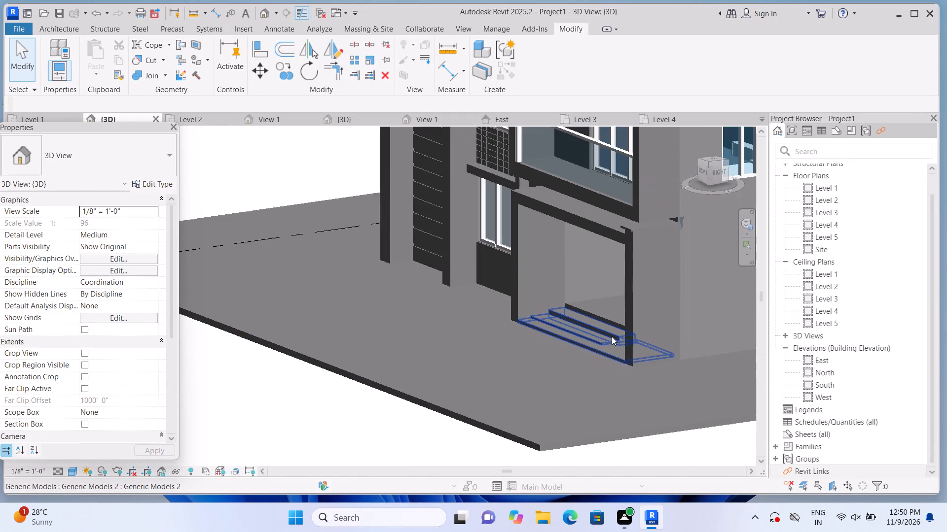
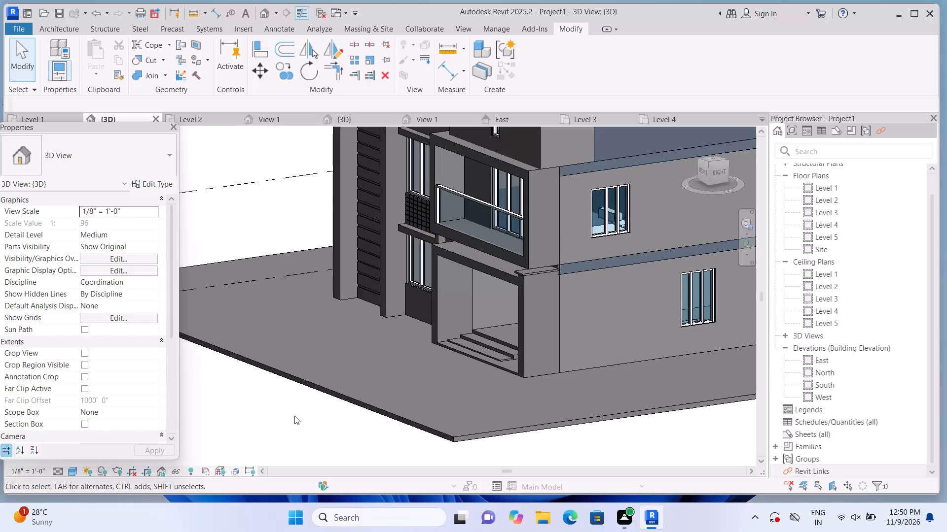
Examine the house from several angles in 3D, checking the front and side facades, the entrance porch and the surrounding ground slab.
scroll(294, 416, down, 3)
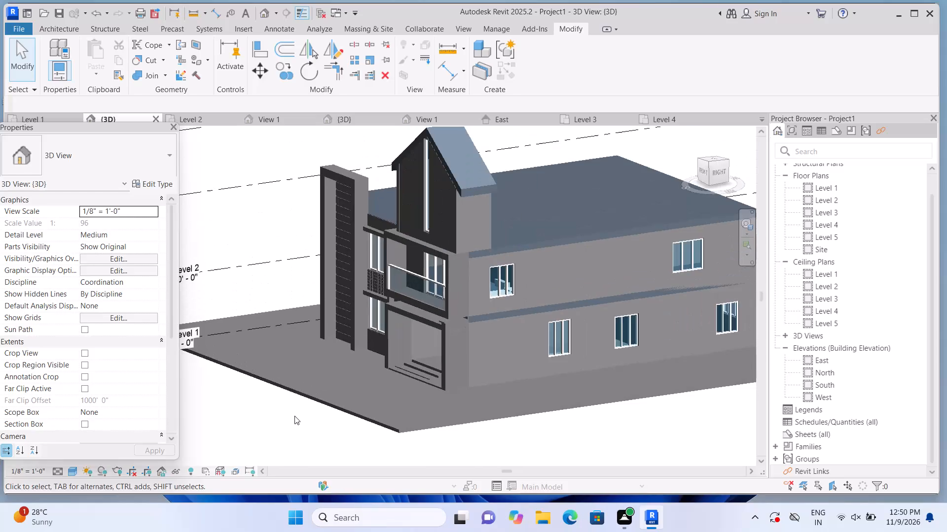
shift+middle_drag(239, 416, 339, 256)
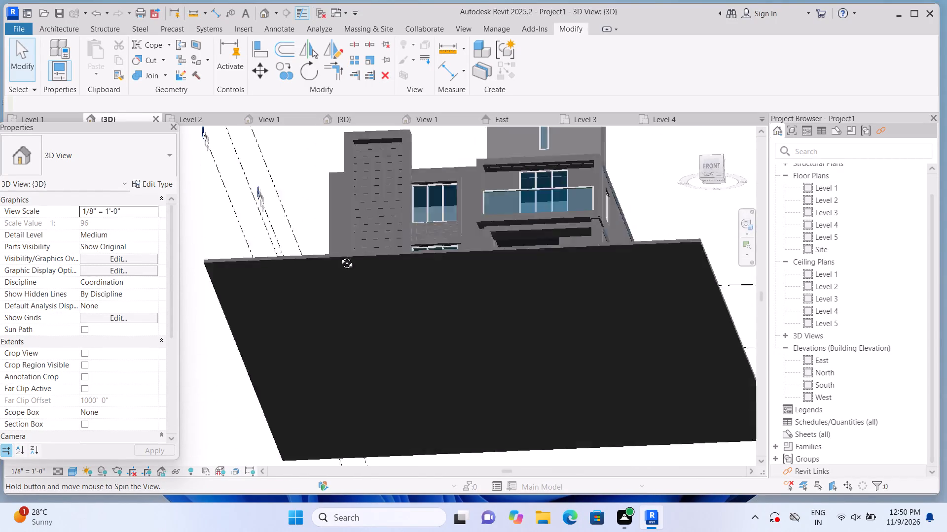
shift+middle_drag(339, 256, 327, 395)
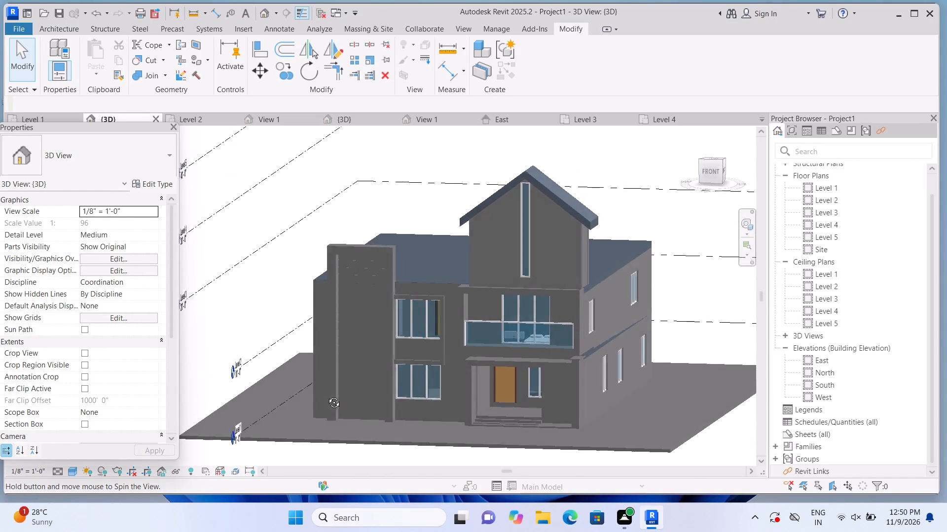
shift+middle_drag(327, 395, 443, 398)
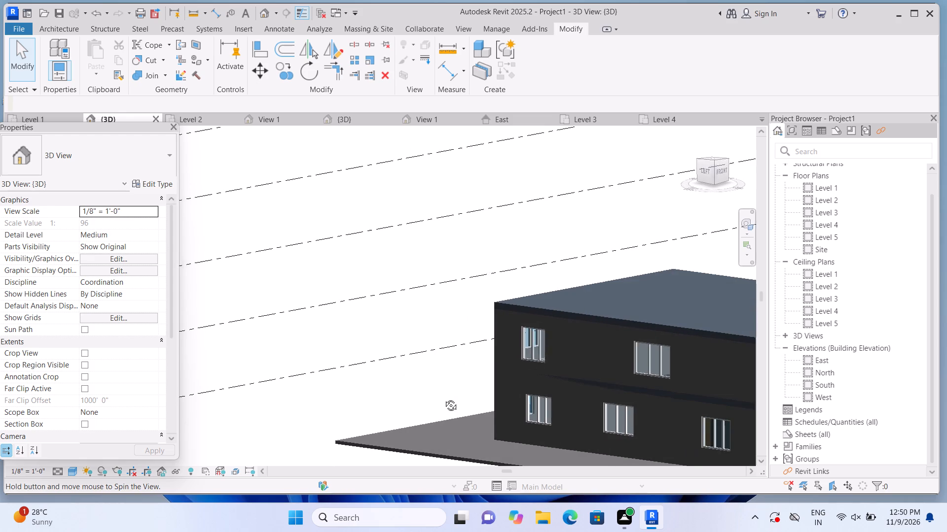
shift+middle_drag(443, 398, 412, 400)
scroll(408, 394, up, 2)
middle_drag(407, 397, 390, 311)
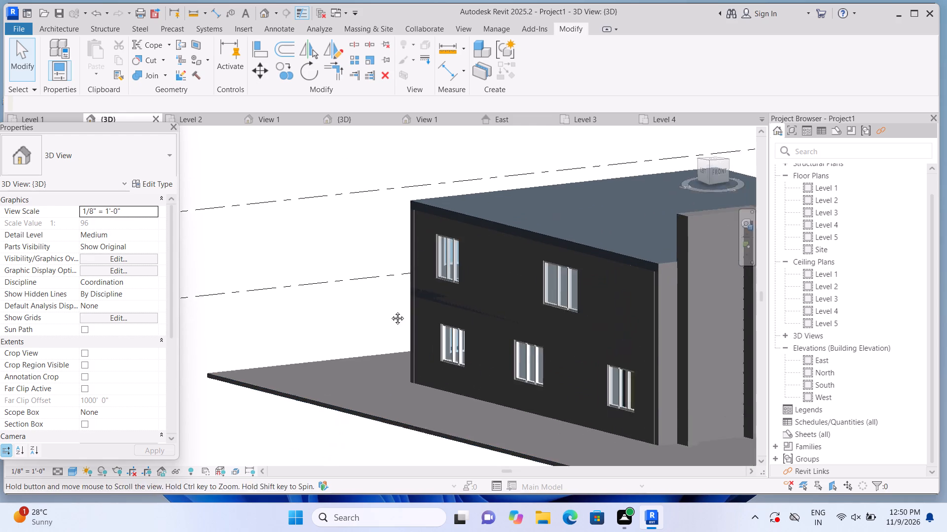
middle_drag(390, 311, 389, 309)
scroll(380, 295, down, 5)
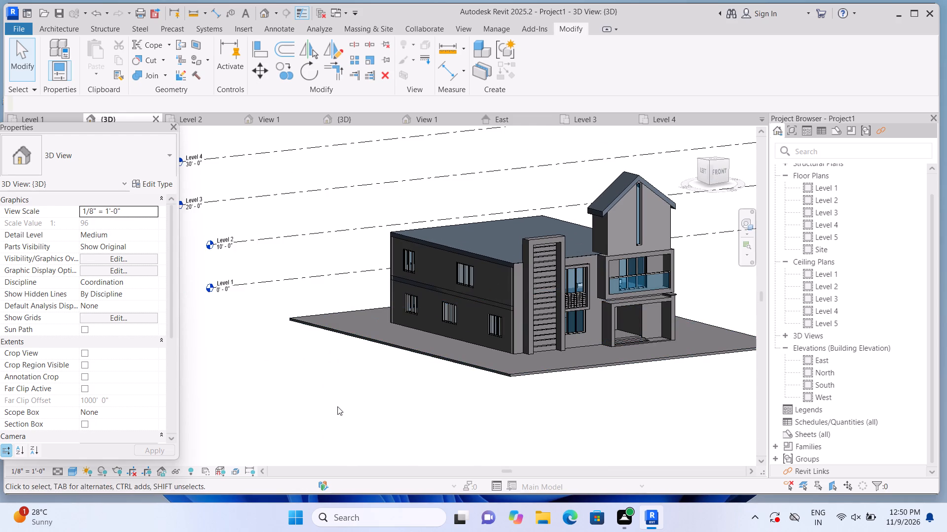
shift+middle_drag(336, 406, 371, 430)
middle_drag(384, 413, 291, 398)
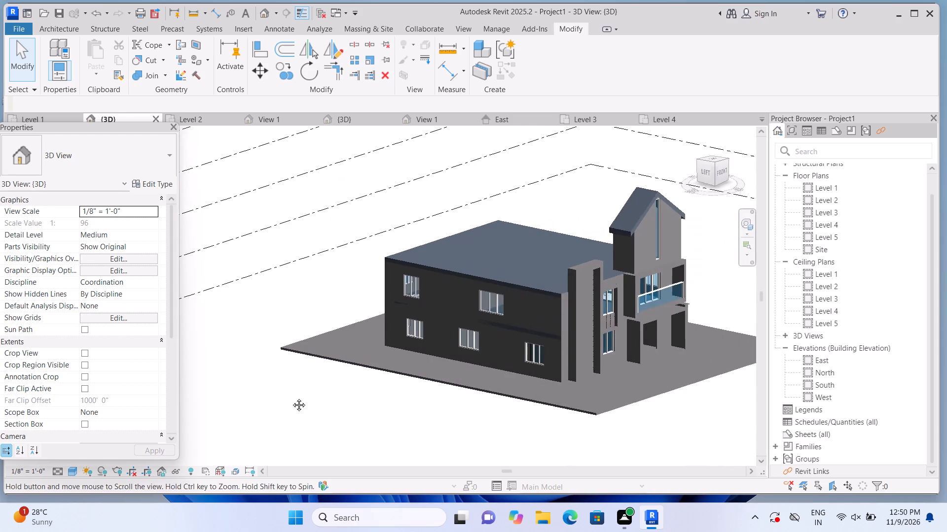
middle_drag(291, 398, 284, 396)
scroll(284, 396, up, 1)
shift+middle_drag(312, 417, 321, 426)
middle_drag(327, 416, 204, 429)
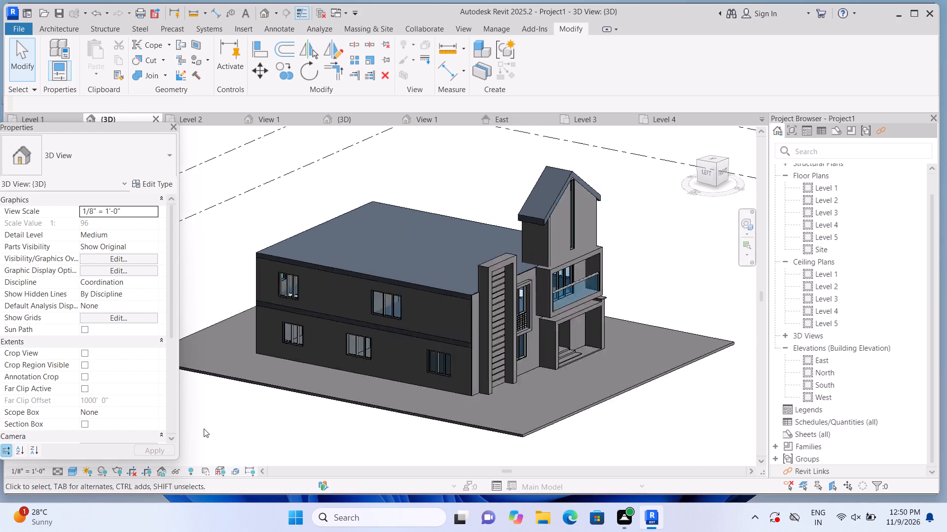
scroll(356, 446, up, 2)
middle_drag(365, 432, 237, 434)
scroll(237, 434, up, 2)
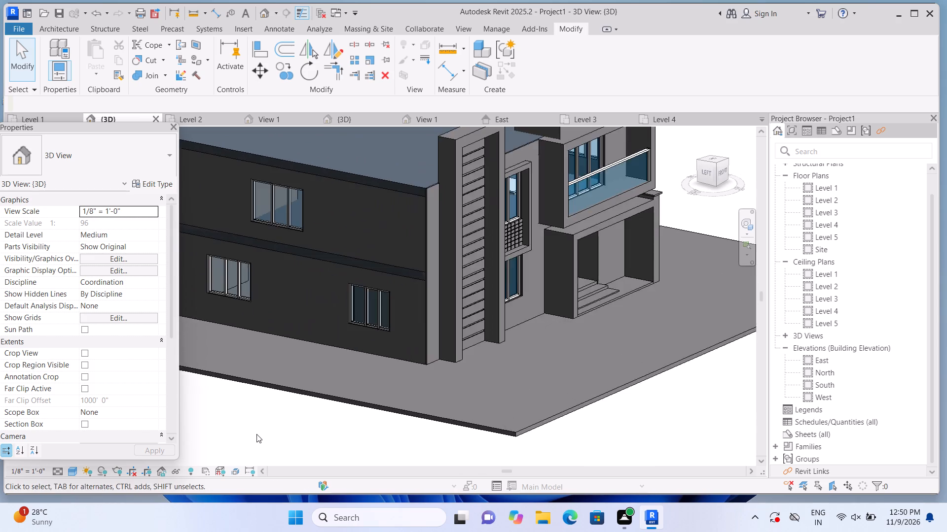
middle_drag(256, 434, 187, 458)
scroll(254, 472, up, 1)
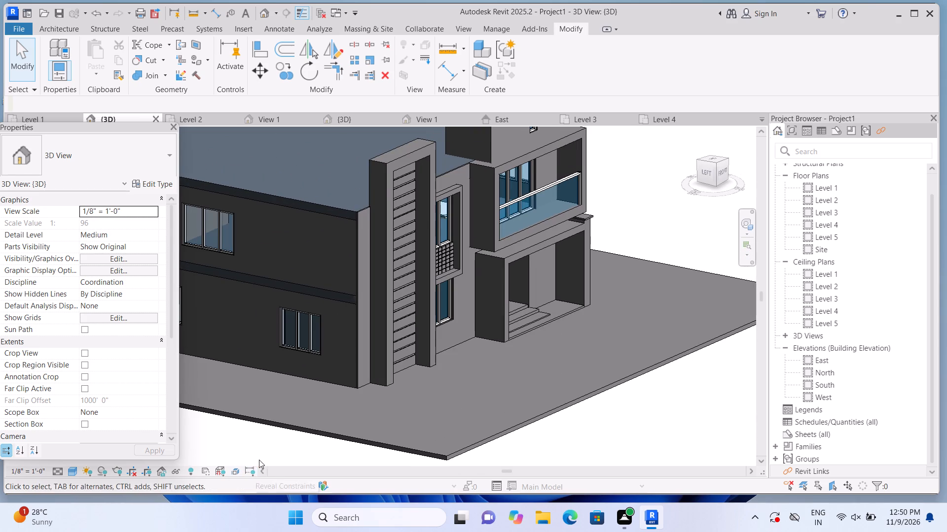
scroll(260, 459, up, 2)
middle_drag(279, 448, 133, 431)
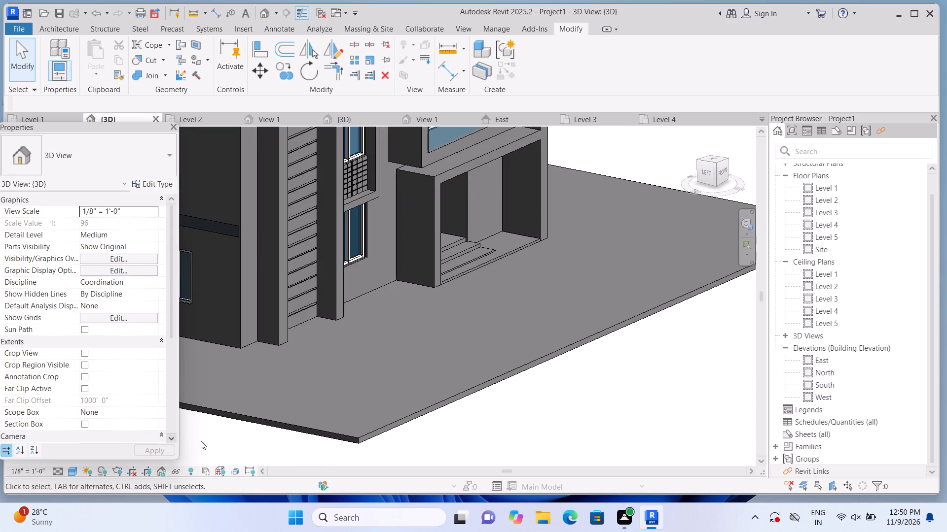
scroll(211, 440, up, 1)
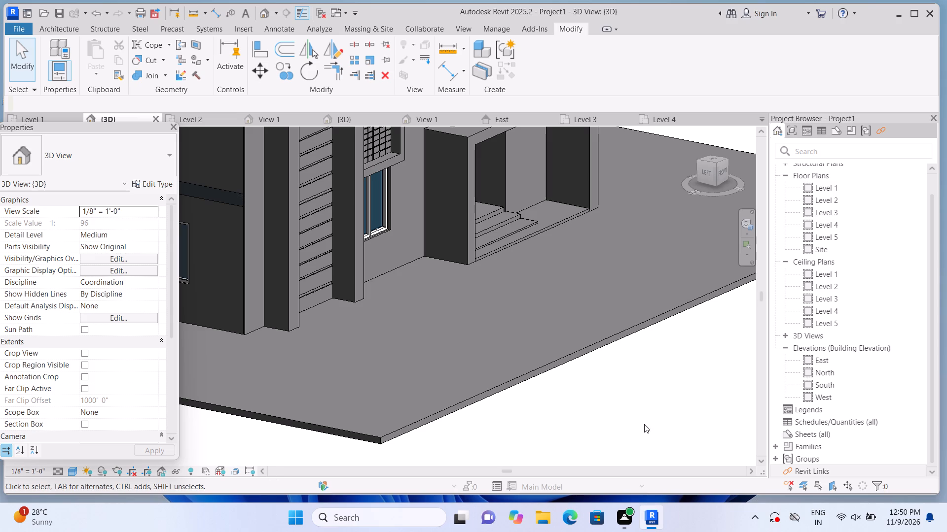
Stretch the ground slab's front edge slightly outward, away from the entrance porch, using its shape handle.
scroll(550, 346, down, 2)
middle_drag(583, 367, 541, 340)
scroll(532, 334, up, 2)
click(525, 323)
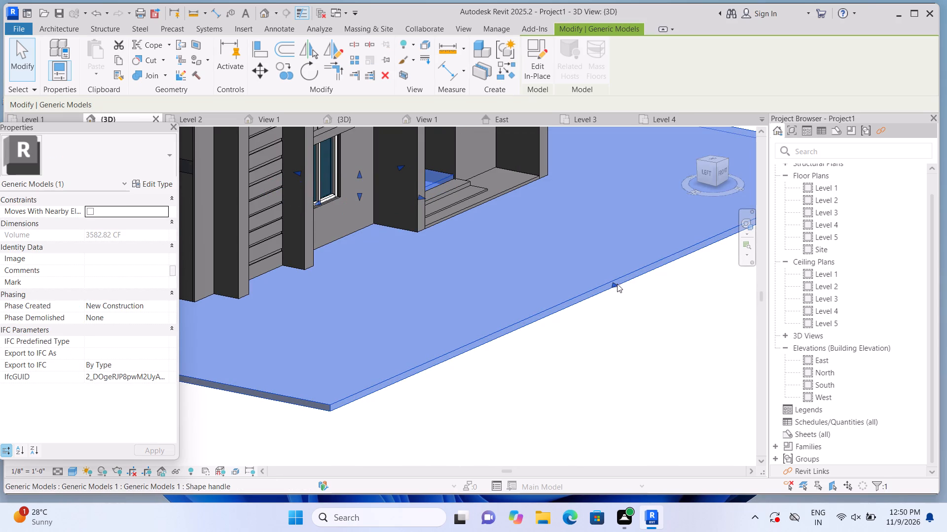
drag(611, 284, 644, 297)
click(630, 366)
scroll(619, 362, down, 1)
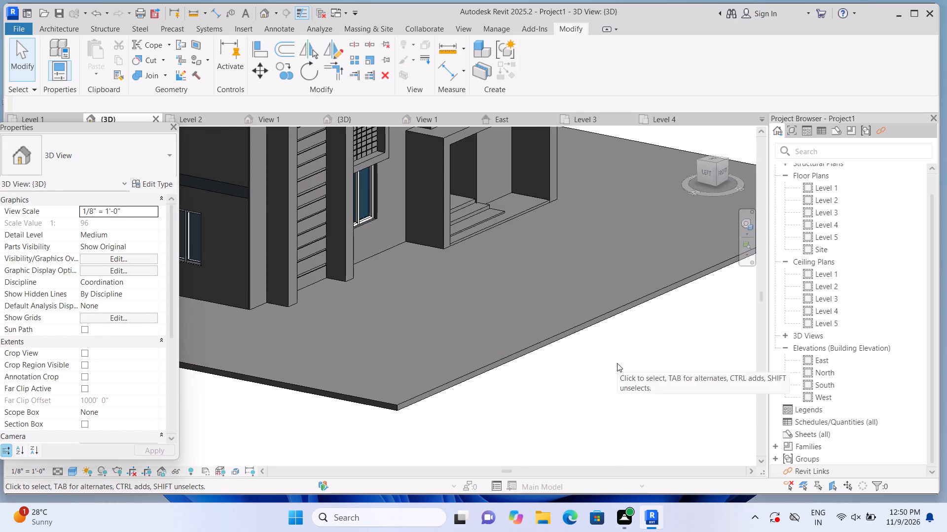
Start a new in-place model component in the Generic Models category, accepting the default name.
click(76, 28)
click(150, 72)
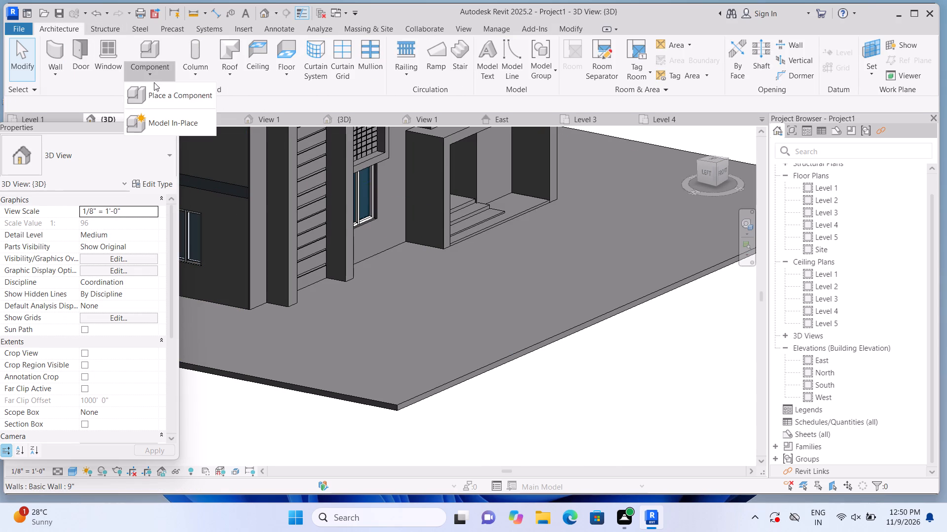
click(175, 124)
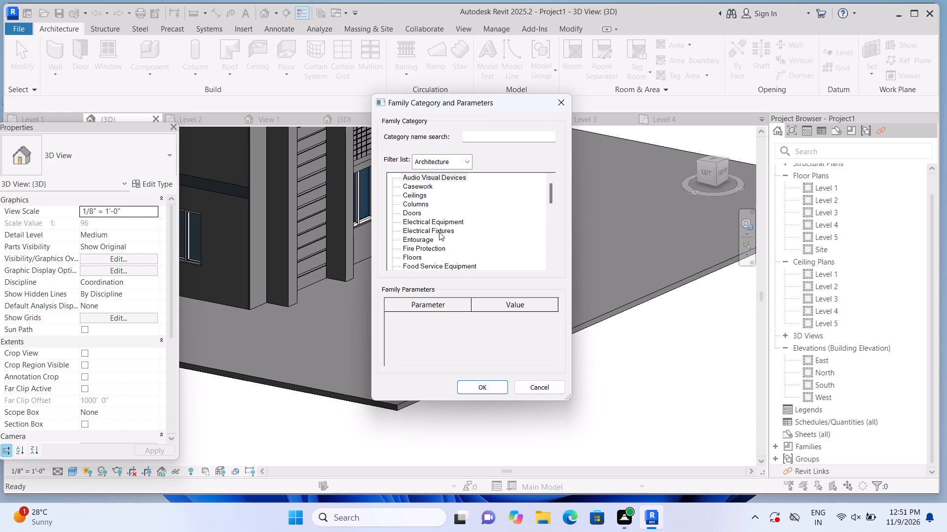
scroll(439, 232, down, 4)
click(436, 254)
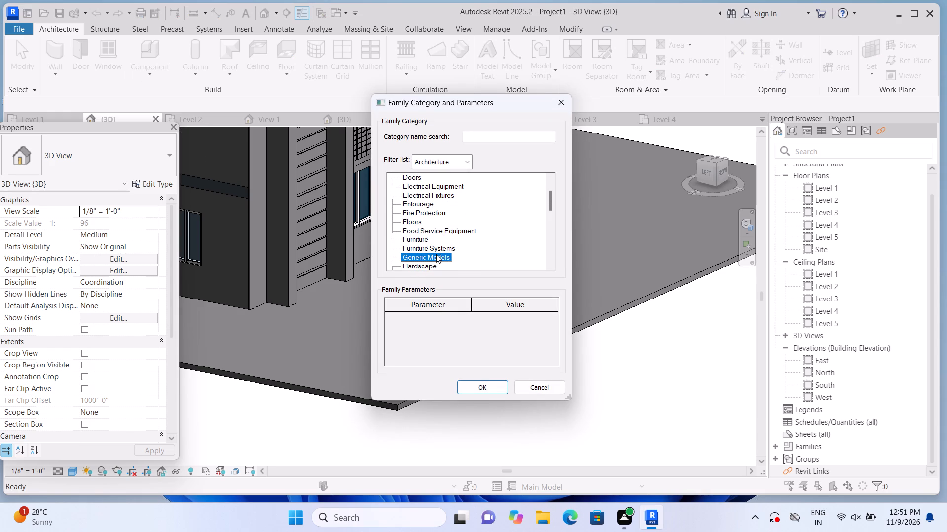
click(488, 389)
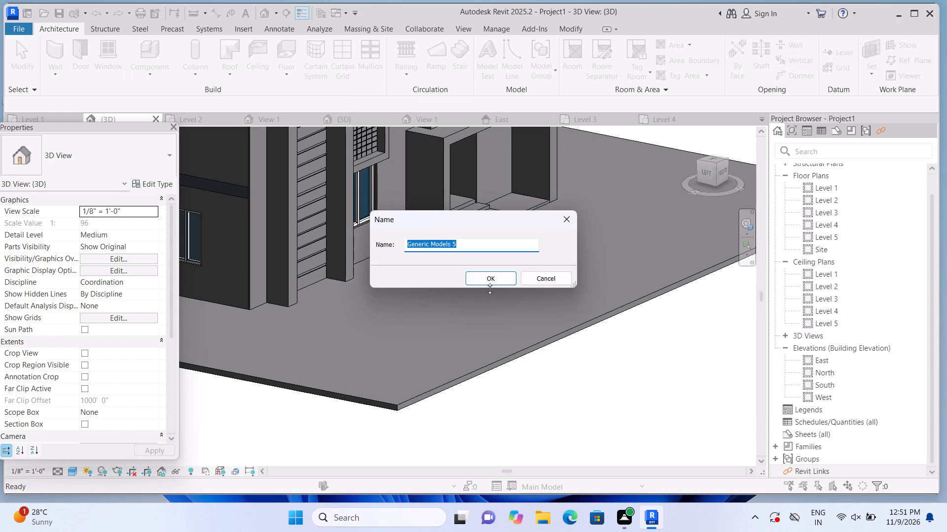
click(494, 274)
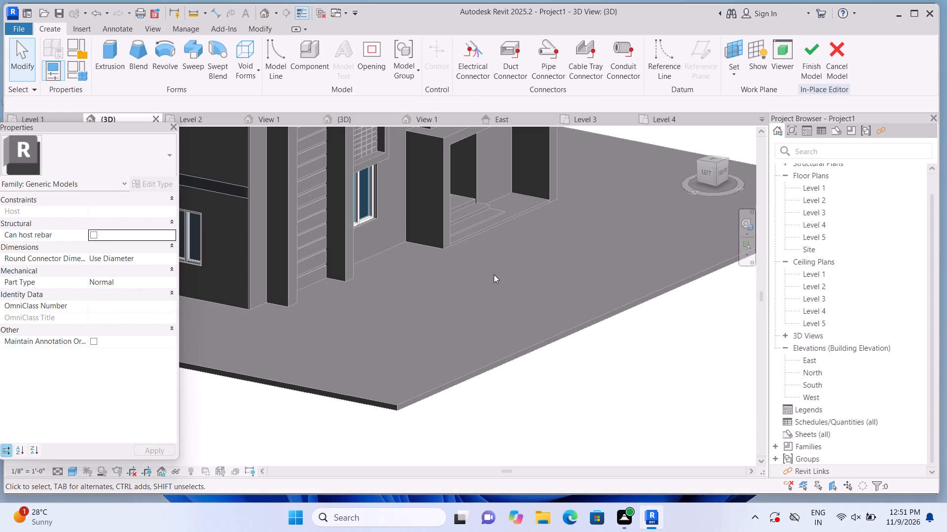
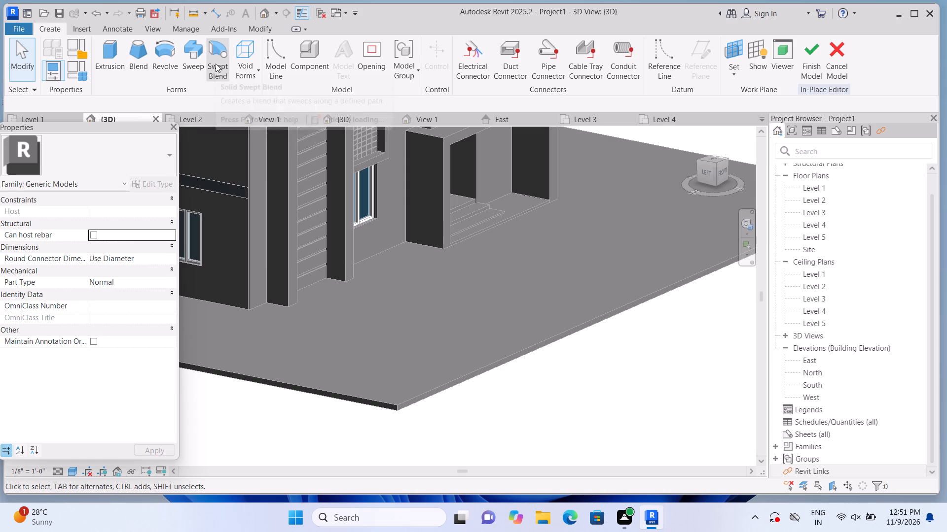
Start a void extrusion and set its work plane to the top face of the ground slab.
click(257, 67)
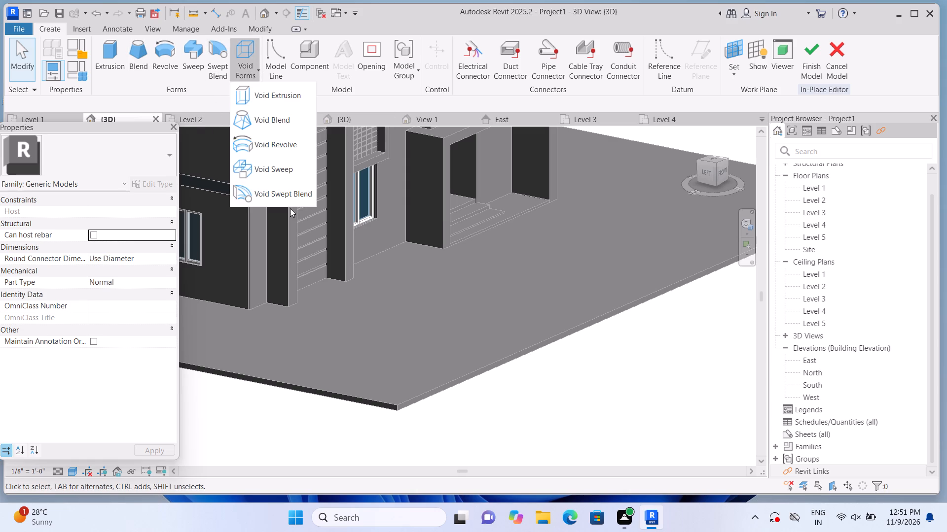
click(286, 96)
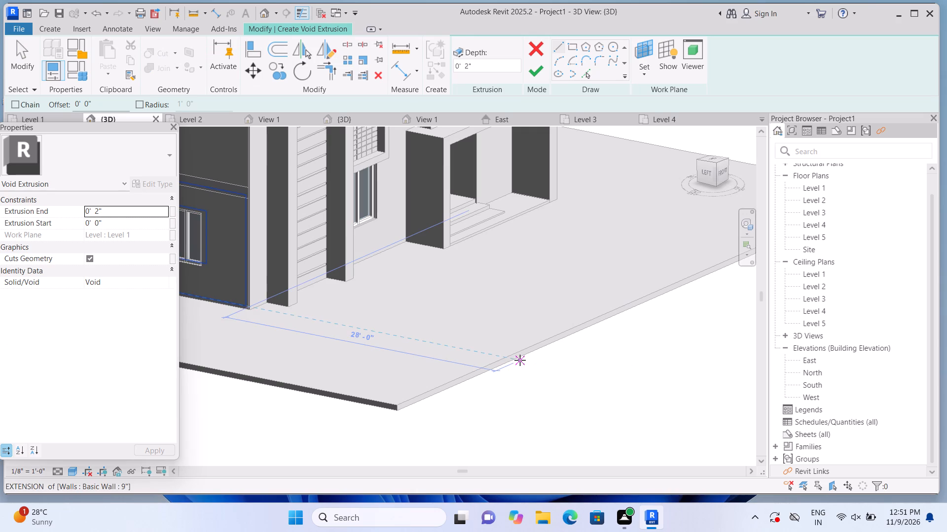
click(642, 69)
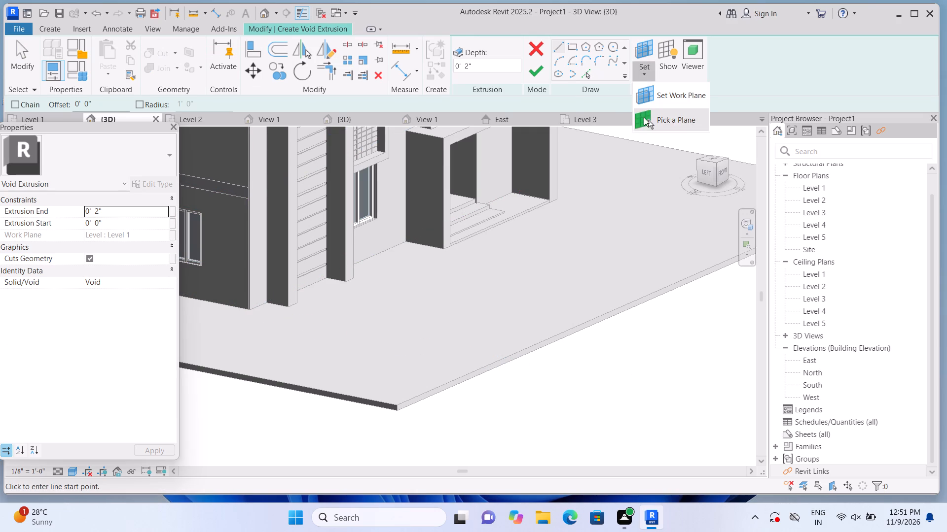
click(644, 117)
click(536, 313)
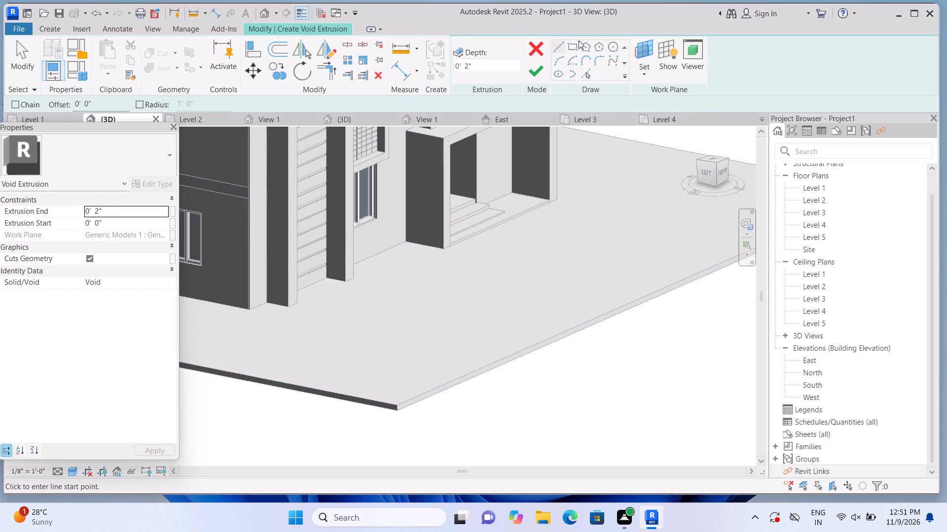
Sketch a thin rectangular strip about 26'-2" long on the slab, outside the house's corner and ending at the slab's front edge.
click(576, 42)
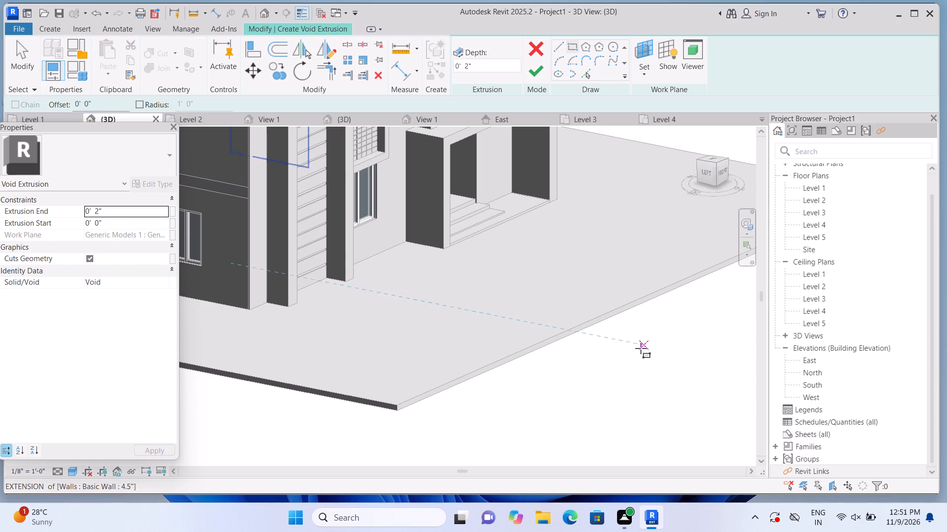
middle_drag(642, 351, 598, 362)
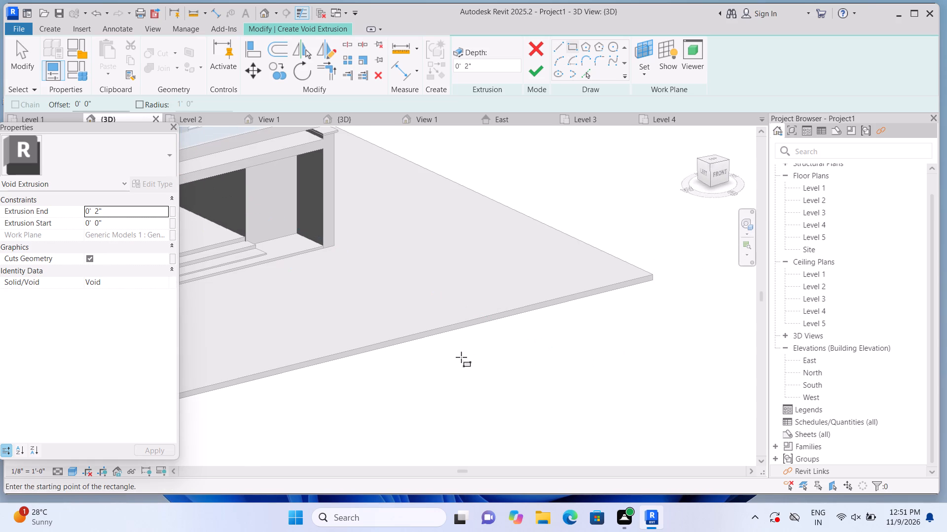
scroll(461, 357, down, 3)
middle_drag(416, 378, 612, 330)
scroll(363, 323, up, 1)
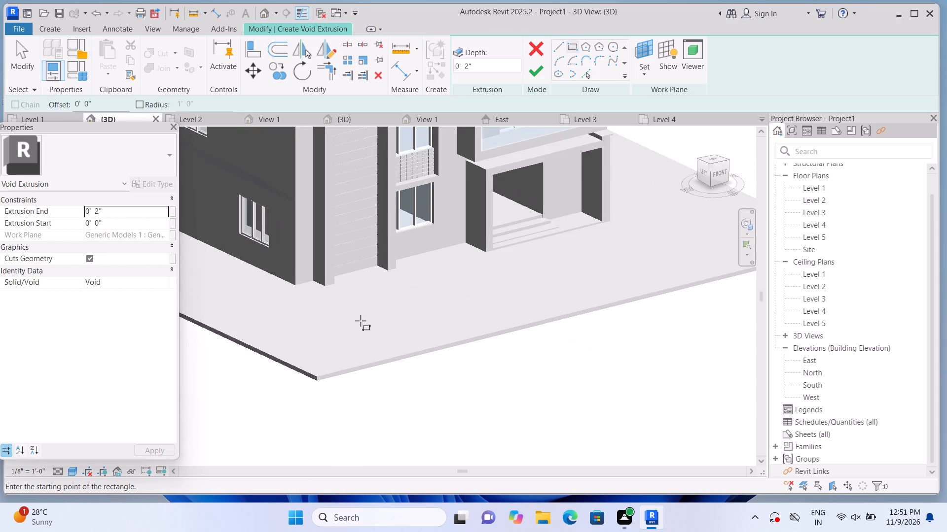
scroll(342, 313, up, 1)
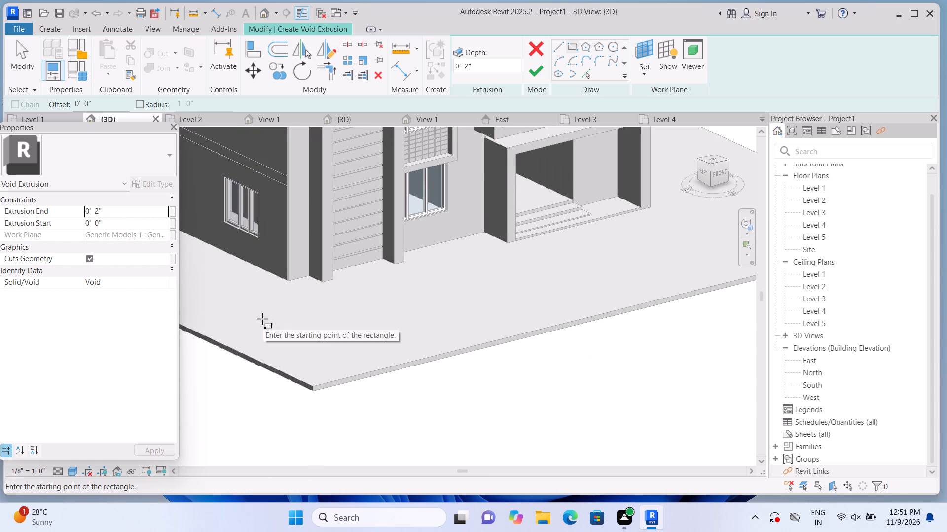
scroll(262, 319, up, 1)
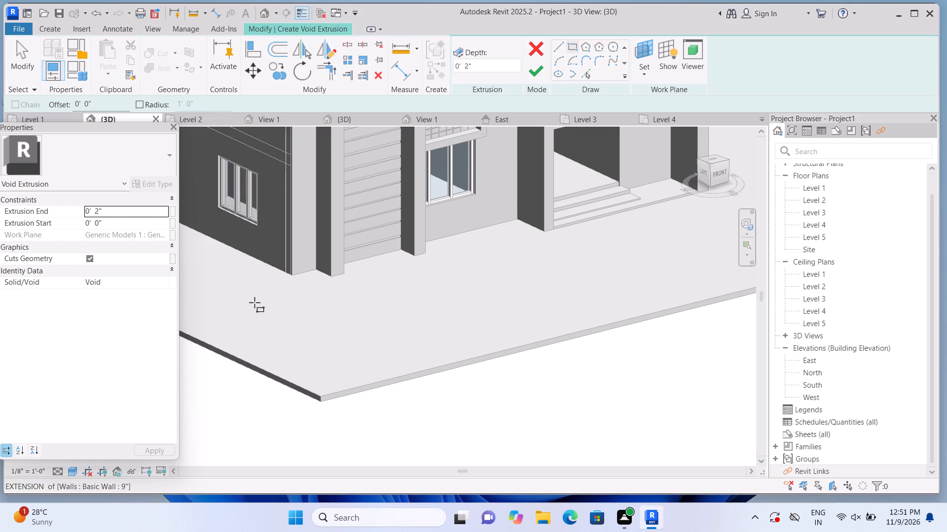
scroll(255, 302, up, 2)
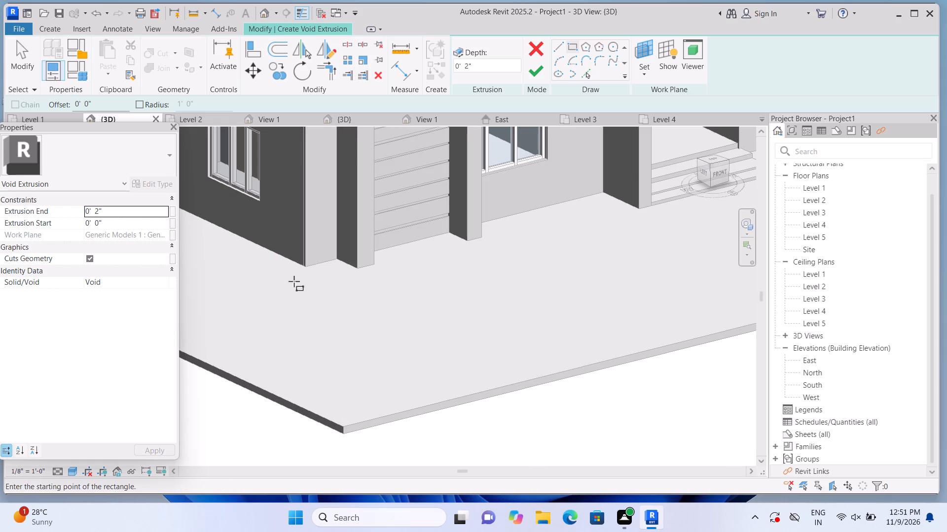
click(235, 282)
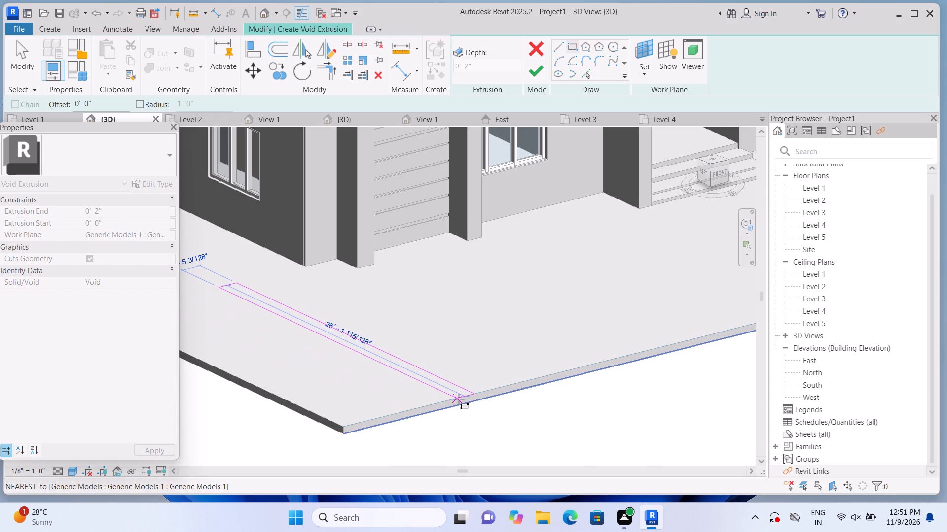
scroll(459, 399, up, 3)
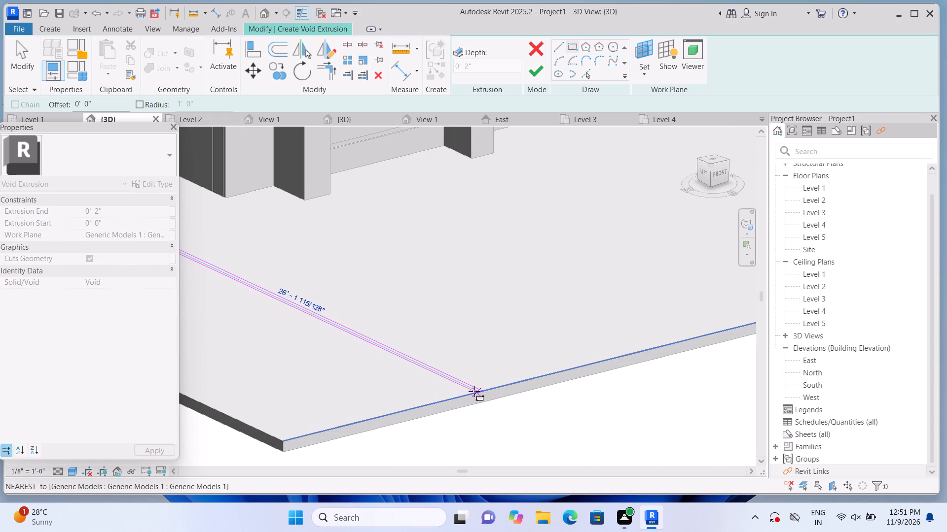
click(474, 391)
key(Escape)
Sketch a second thin rectangular strip about 26' long from the house's front corner to the slab's front edge.
scroll(482, 330, down, 1)
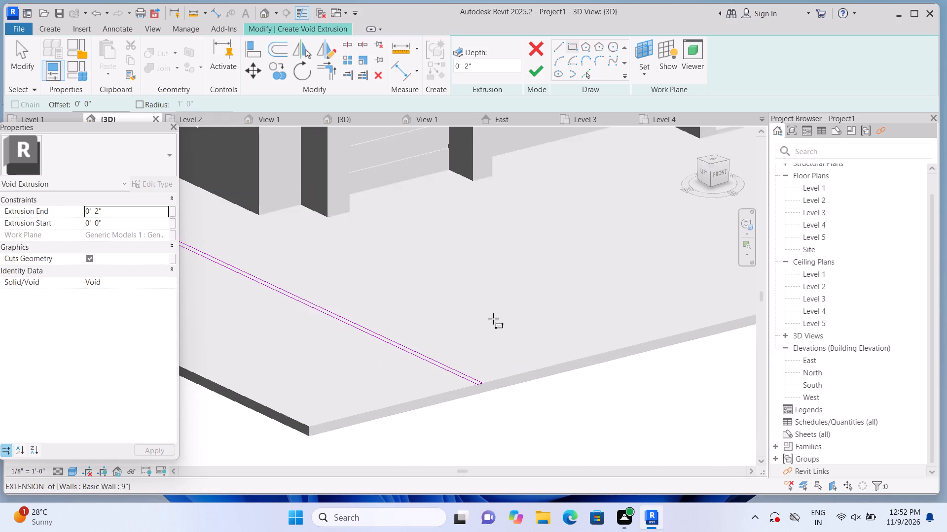
scroll(493, 319, down, 2)
scroll(349, 256, up, 3)
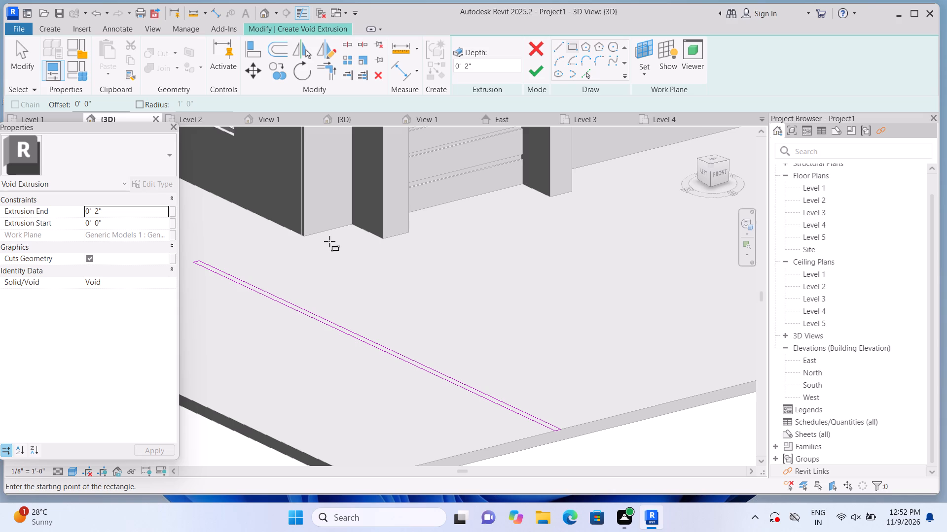
click(305, 237)
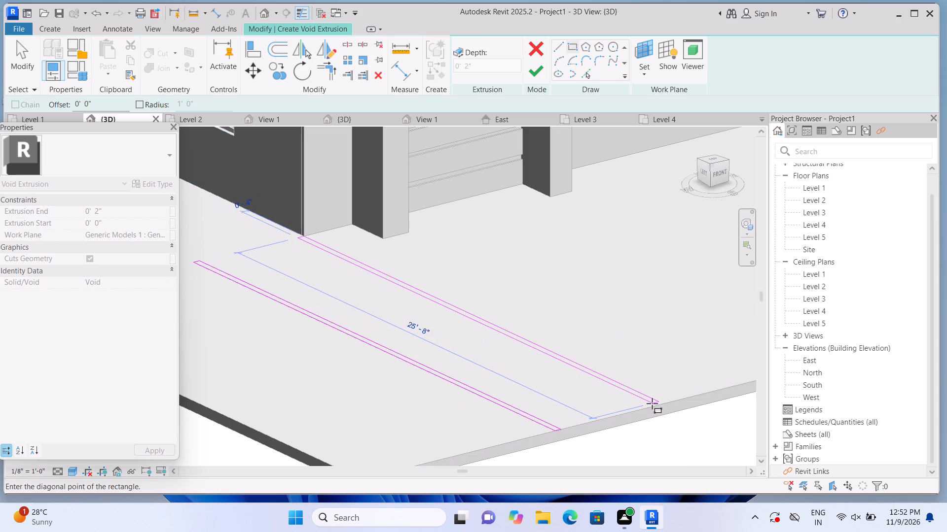
scroll(652, 403, up, 2)
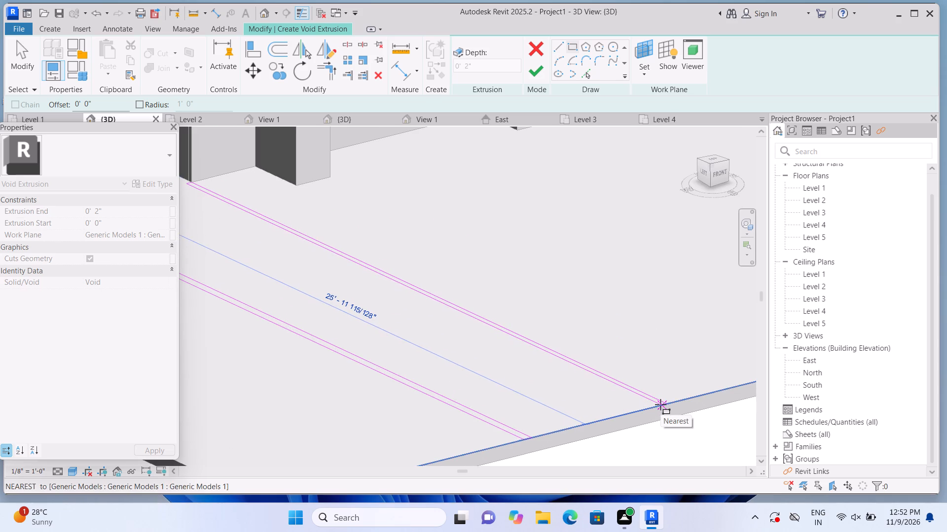
click(660, 404)
scroll(655, 396, down, 3)
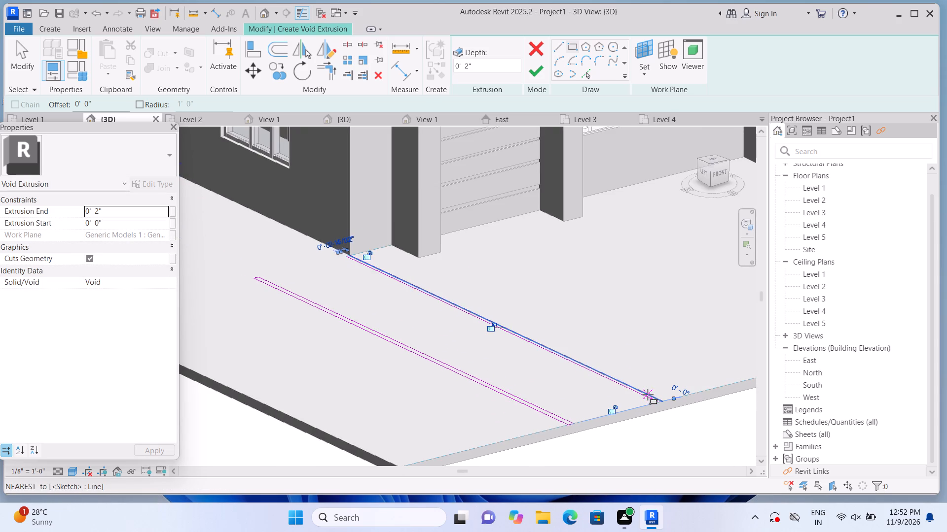
key(Escape)
Sketch a third thin rectangular strip from the base of the grooved panel between the two pillars to the slab's front edge.
scroll(640, 325, down, 2)
middle_drag(641, 321, 490, 353)
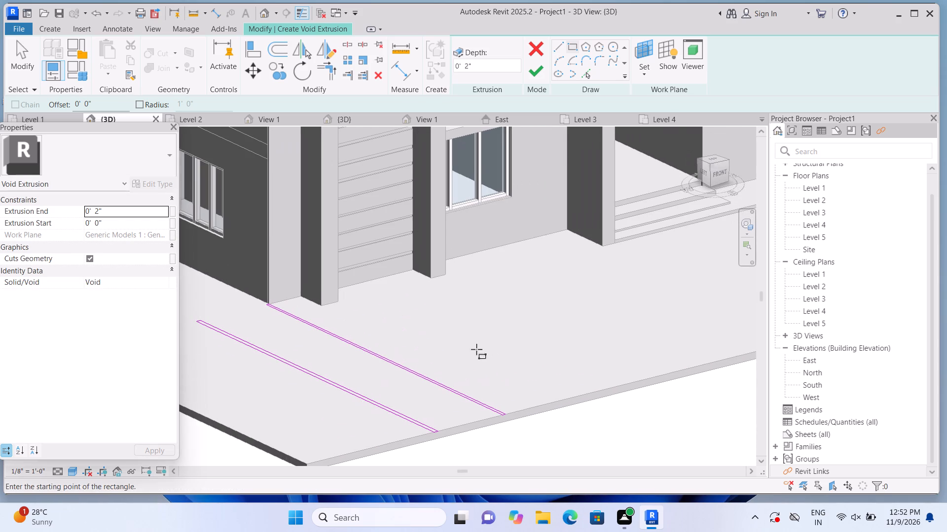
click(381, 277)
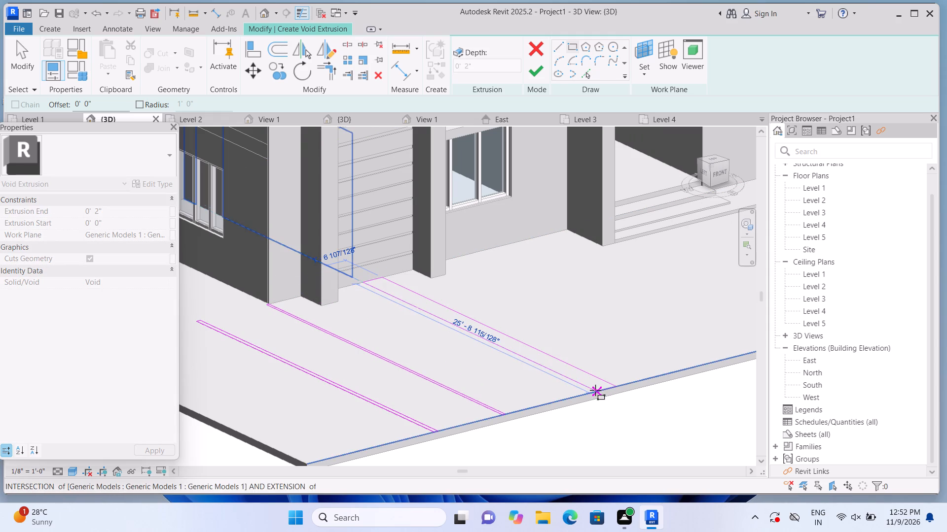
scroll(600, 386, up, 3)
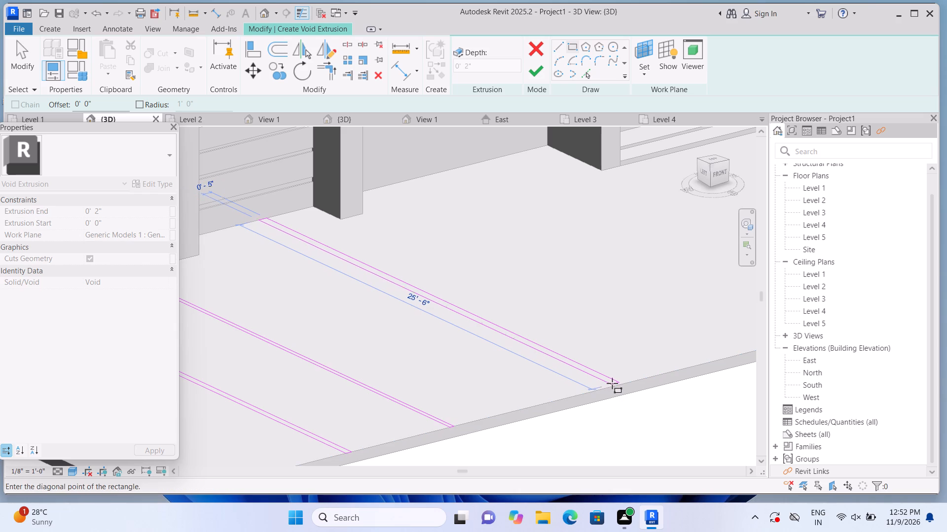
click(613, 385)
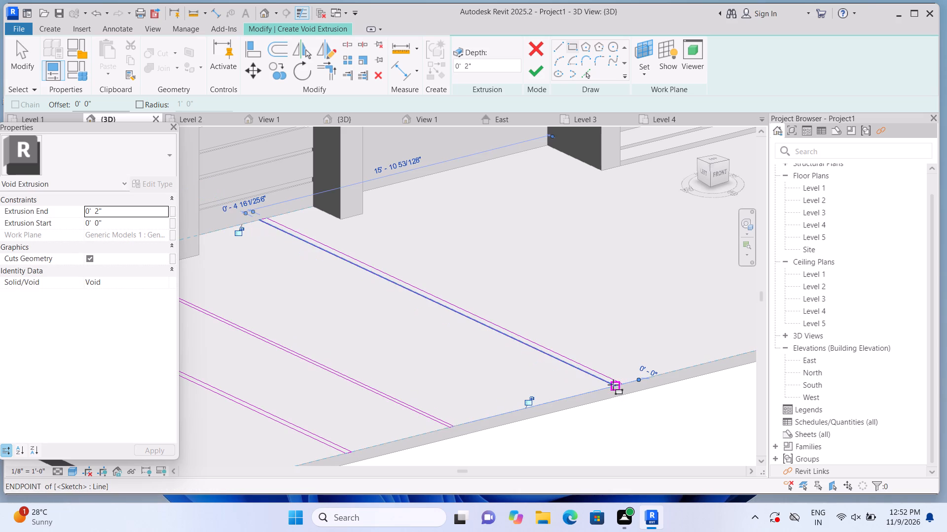
key(Escape)
Sketch a fourth thin rectangular strip about 26' long from the wall below the ground-floor window to the slab's front edge.
scroll(615, 369, down, 6)
middle_drag(613, 340, 578, 358)
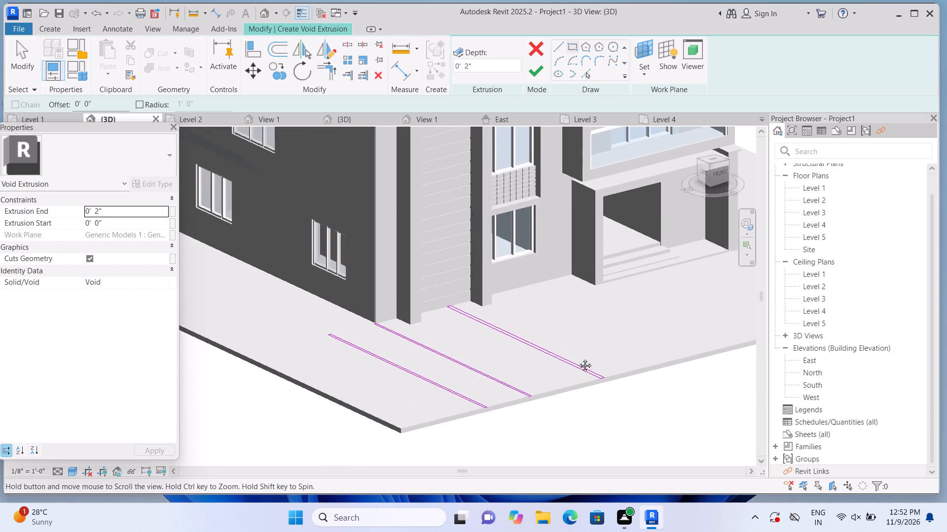
middle_drag(578, 358, 466, 381)
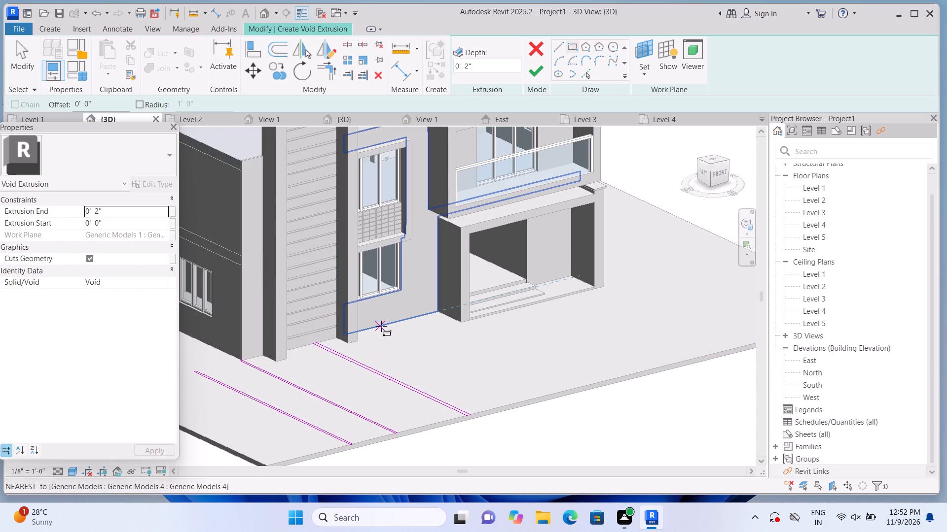
click(381, 326)
scroll(522, 412, up, 4)
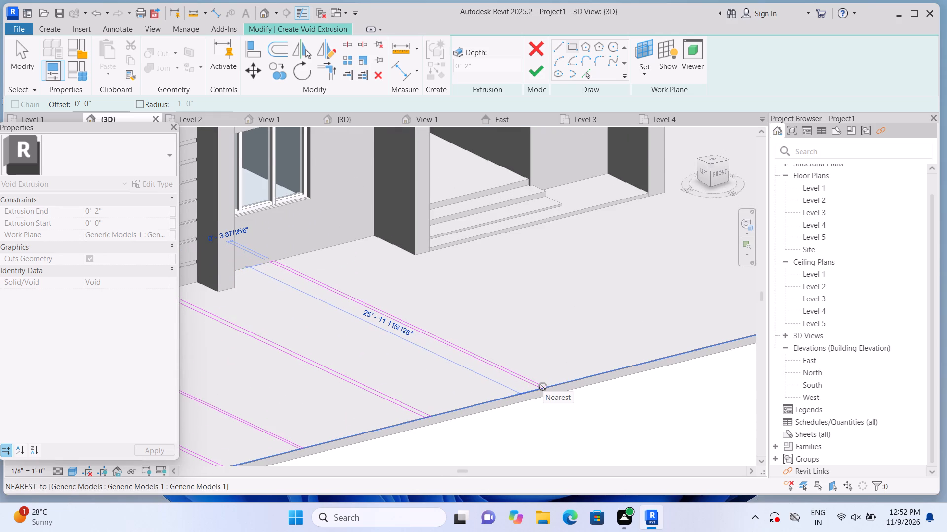
scroll(543, 387, up, 2)
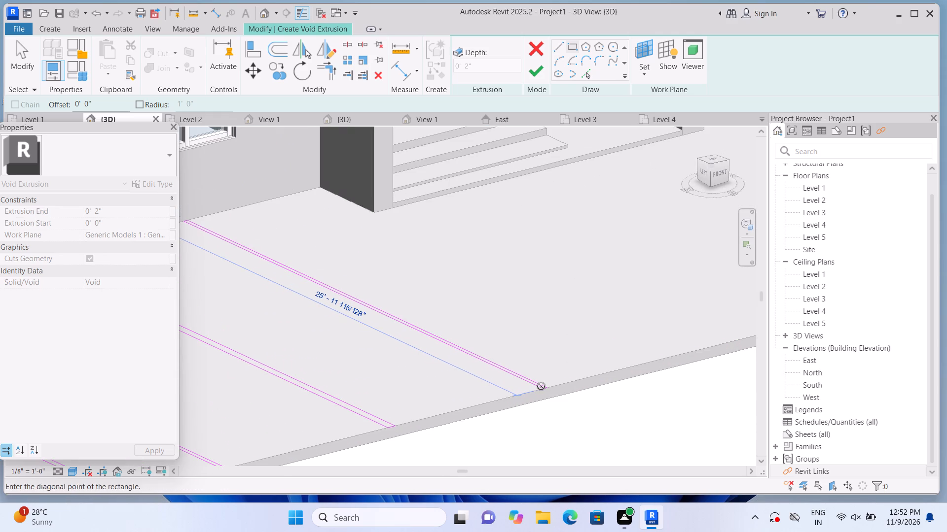
click(541, 388)
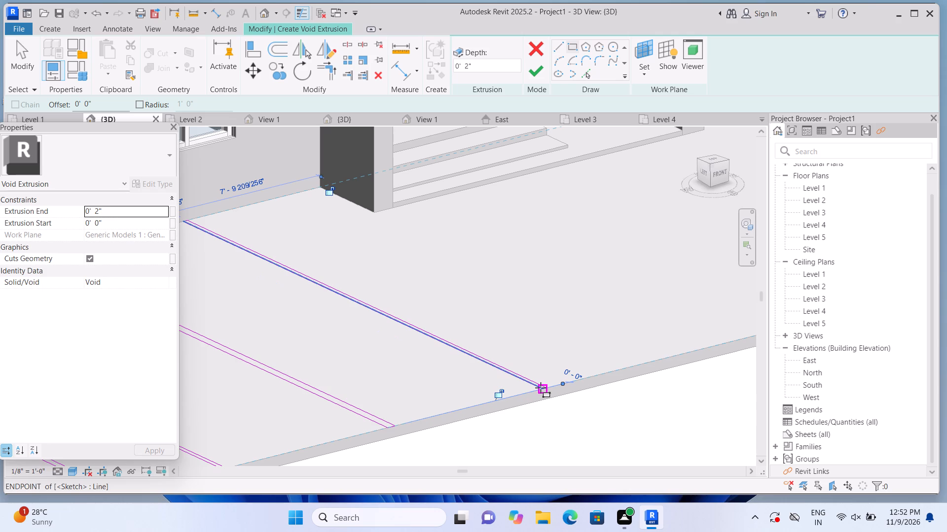
key(Escape)
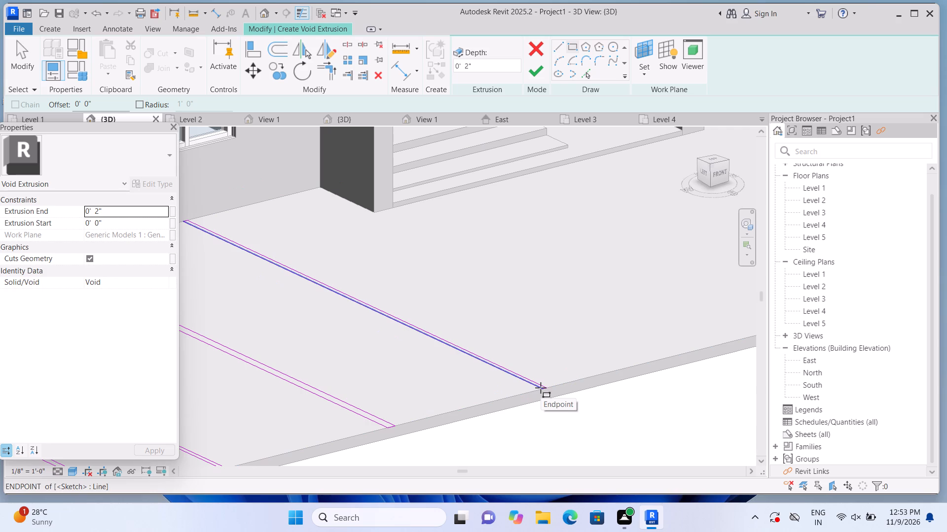
Sketch a fifth thin rectangular strip from the front wall just beside the entrance porch to the slab's front edge.
scroll(541, 387, down, 2)
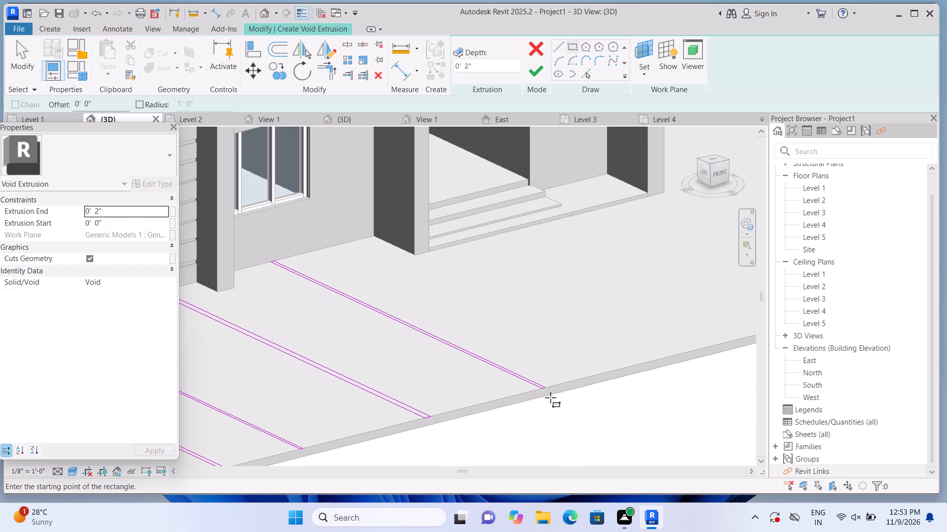
middle_drag(590, 328, 497, 341)
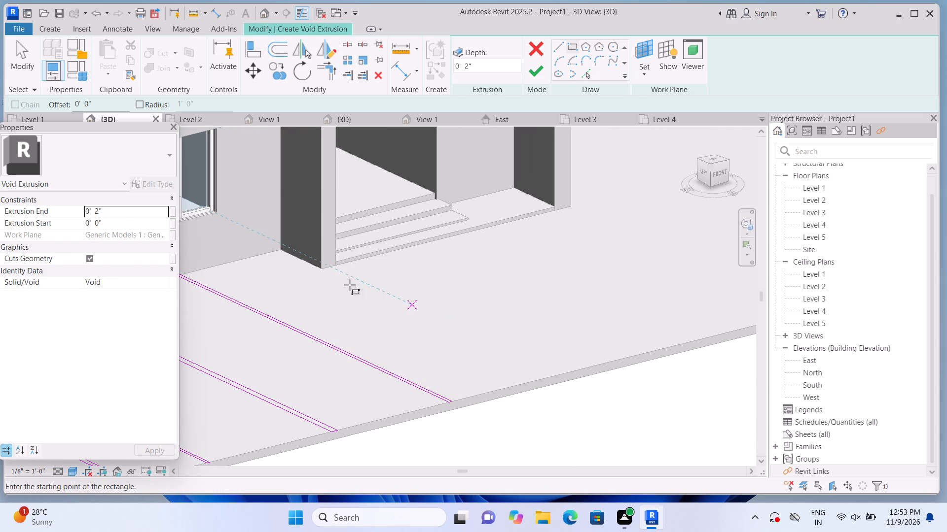
click(270, 251)
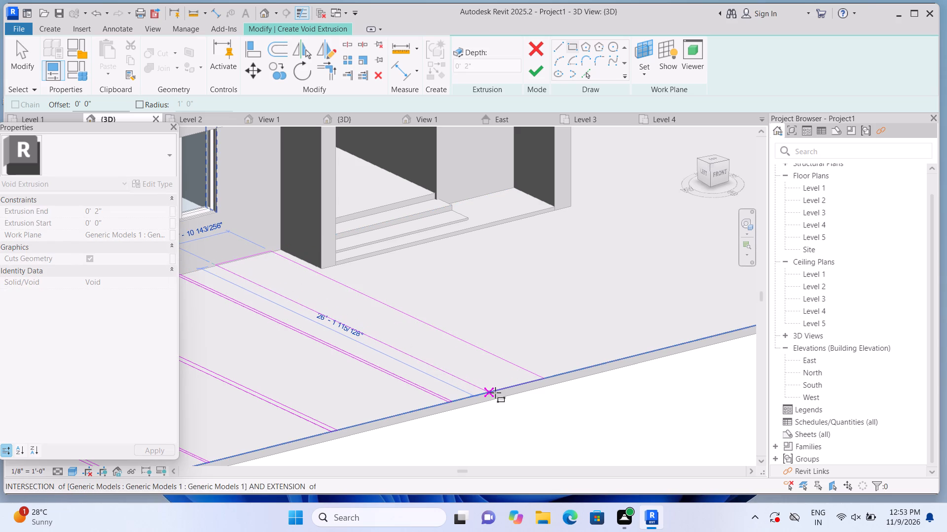
key(Escape)
scroll(343, 287, up, 6)
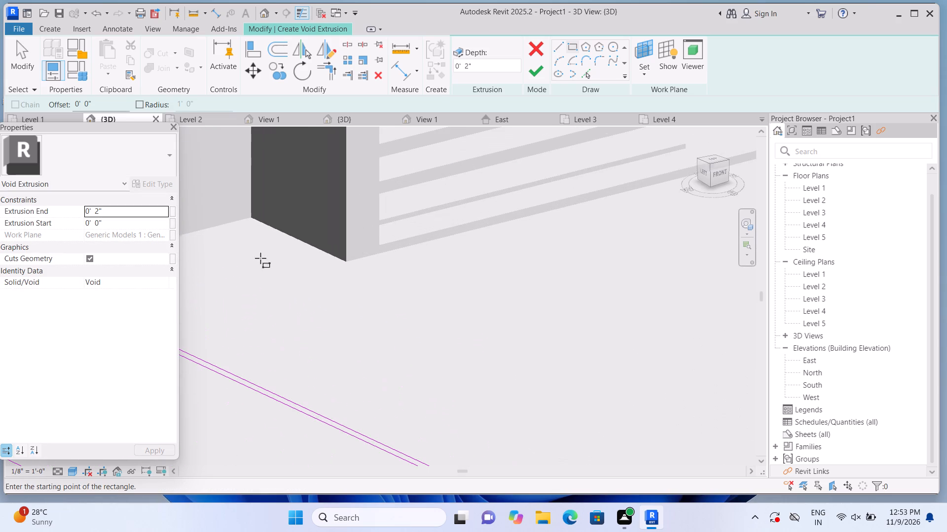
click(223, 226)
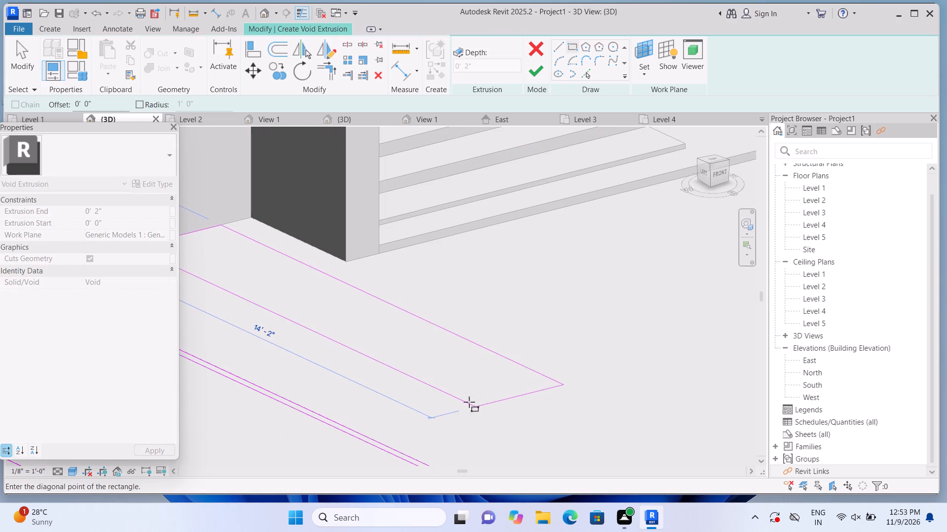
scroll(463, 398, down, 5)
middle_drag(468, 402, 407, 341)
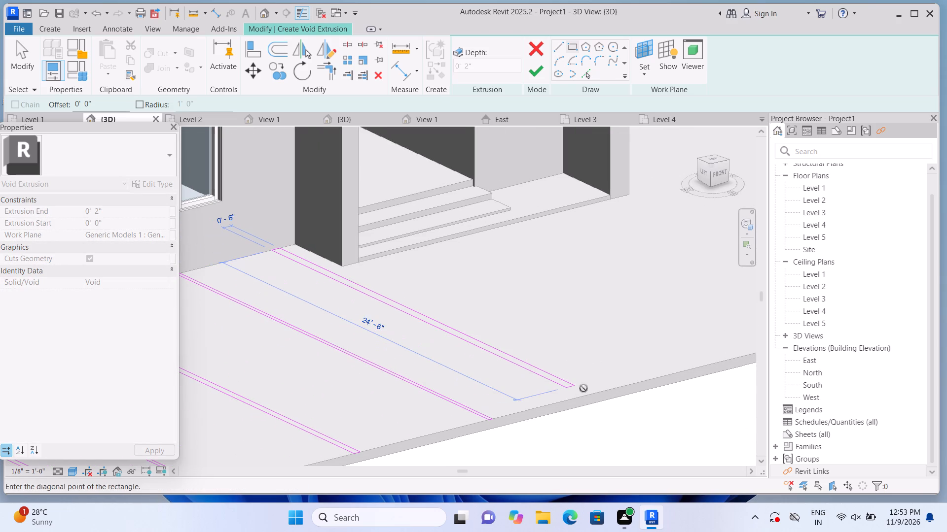
scroll(585, 393, up, 2)
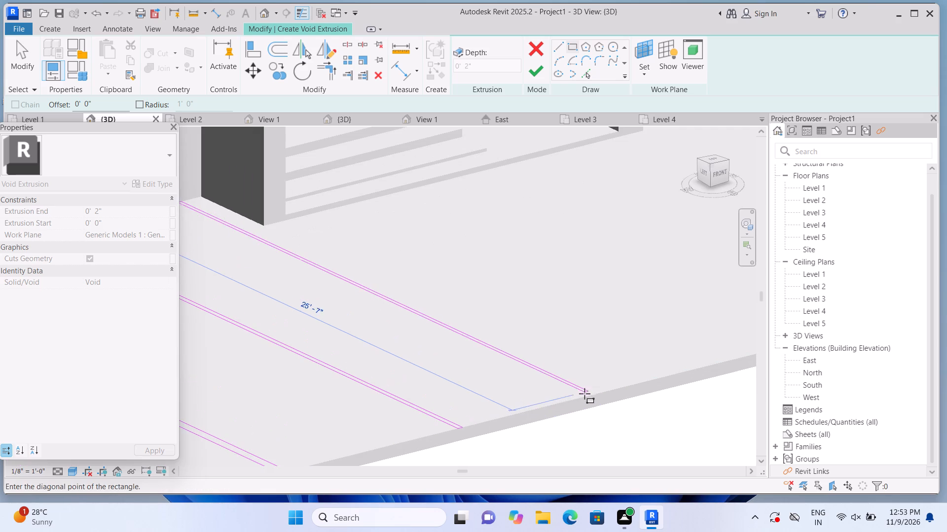
click(589, 398)
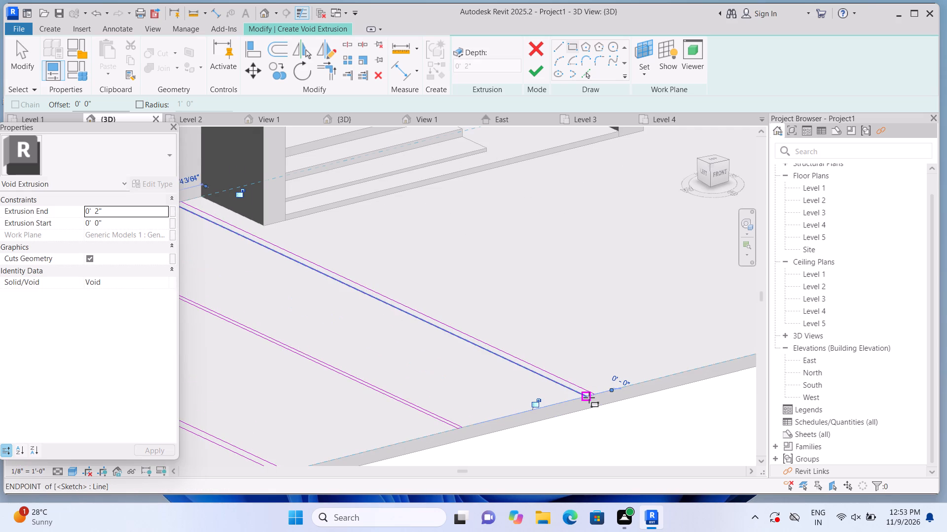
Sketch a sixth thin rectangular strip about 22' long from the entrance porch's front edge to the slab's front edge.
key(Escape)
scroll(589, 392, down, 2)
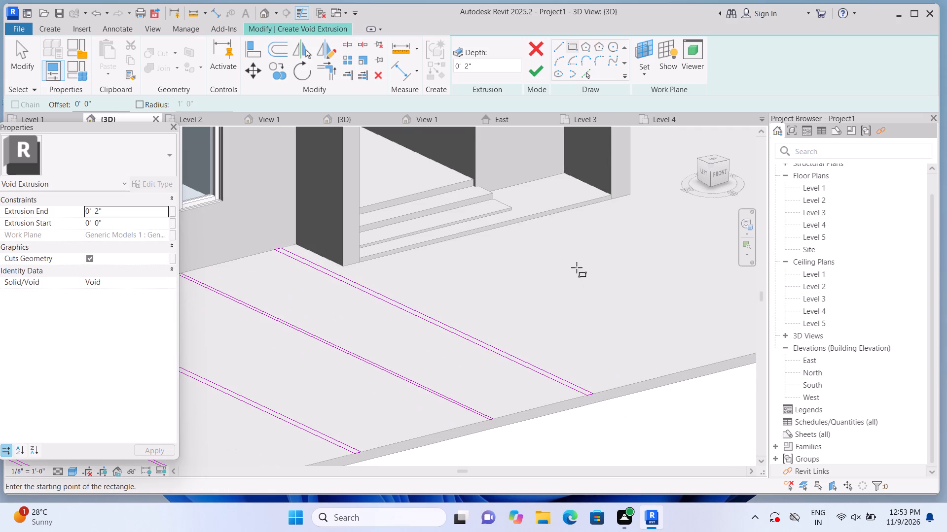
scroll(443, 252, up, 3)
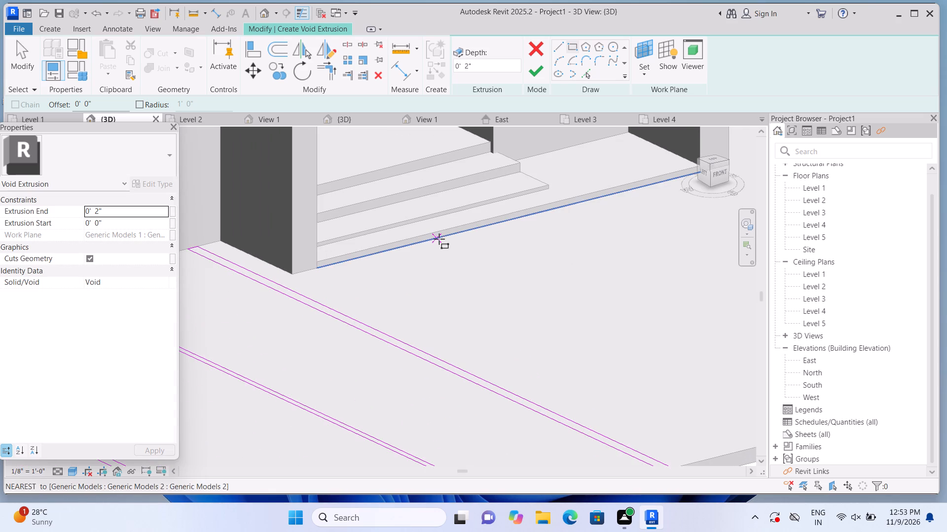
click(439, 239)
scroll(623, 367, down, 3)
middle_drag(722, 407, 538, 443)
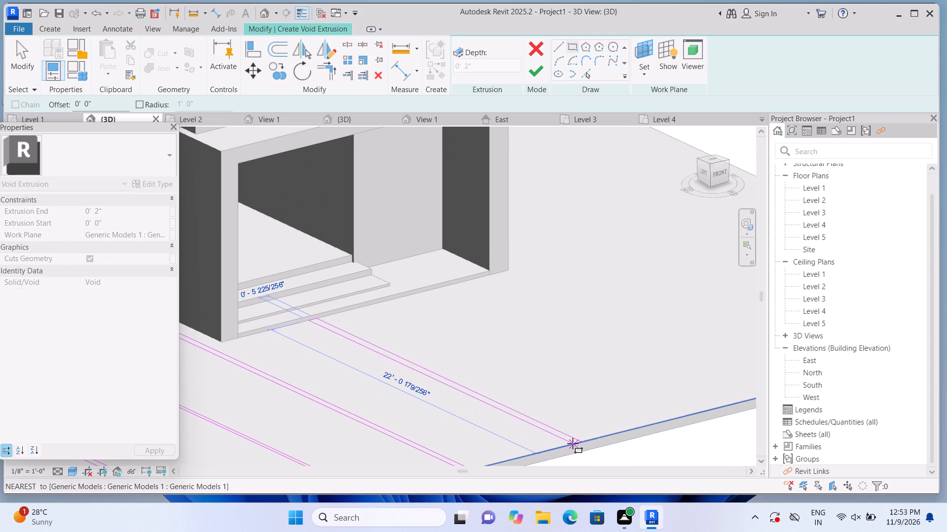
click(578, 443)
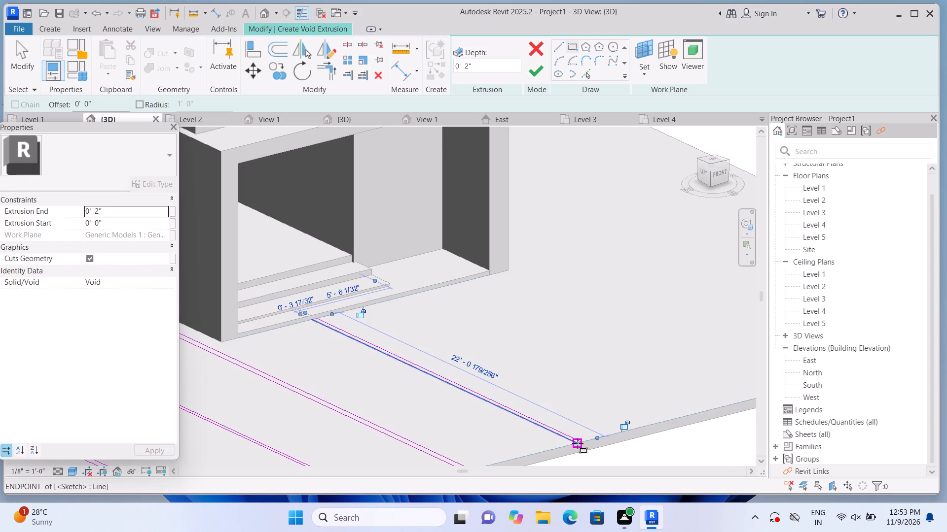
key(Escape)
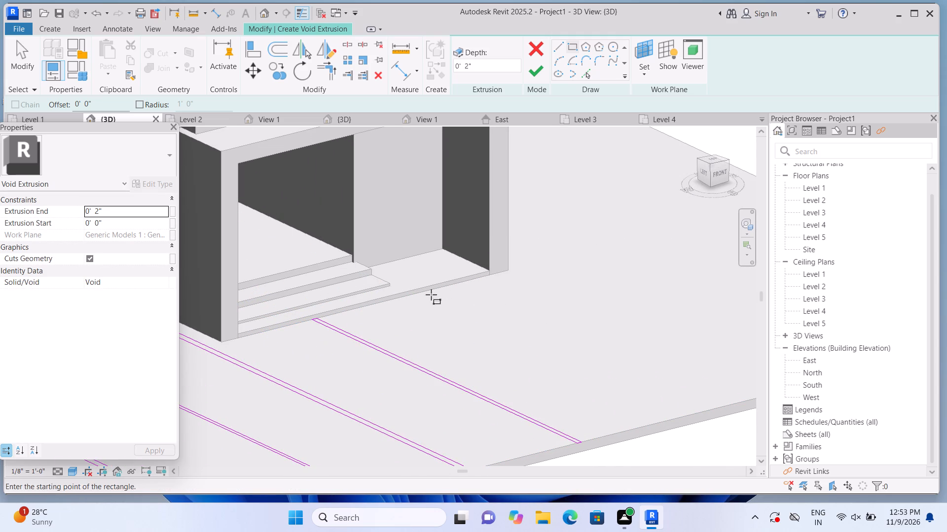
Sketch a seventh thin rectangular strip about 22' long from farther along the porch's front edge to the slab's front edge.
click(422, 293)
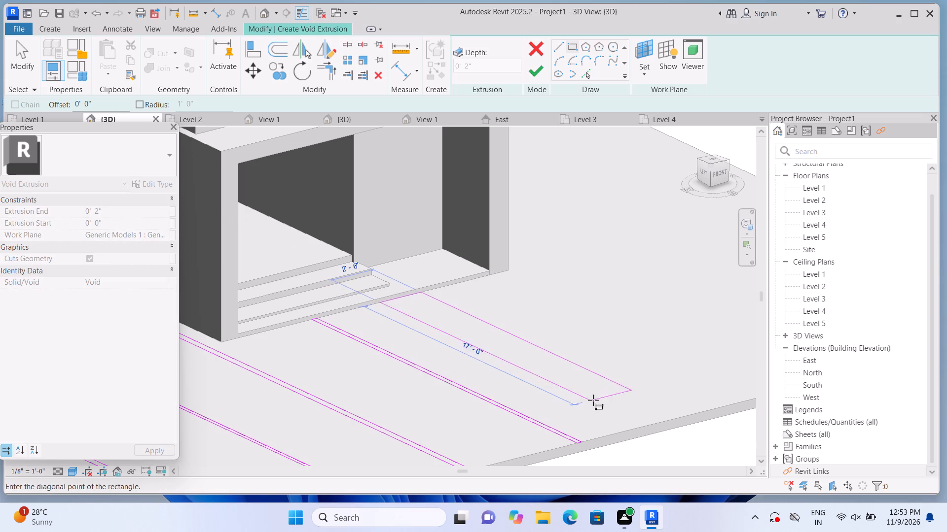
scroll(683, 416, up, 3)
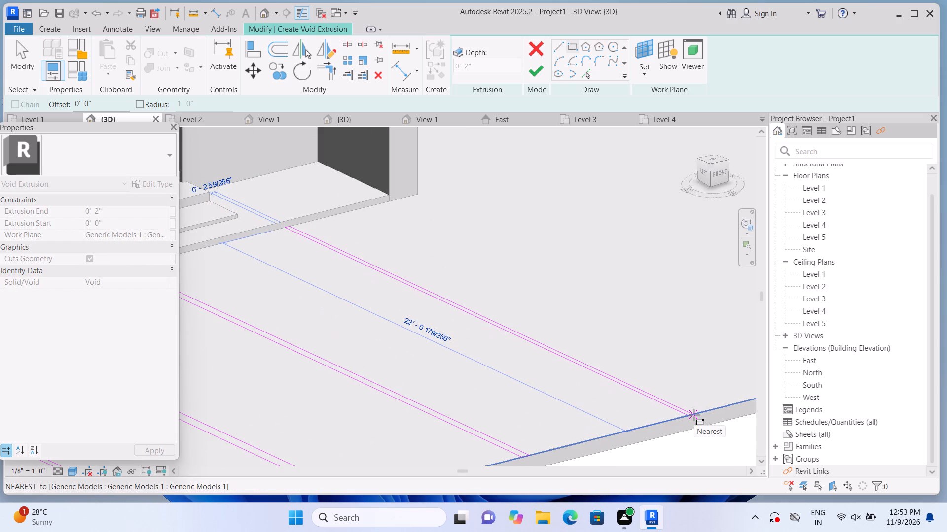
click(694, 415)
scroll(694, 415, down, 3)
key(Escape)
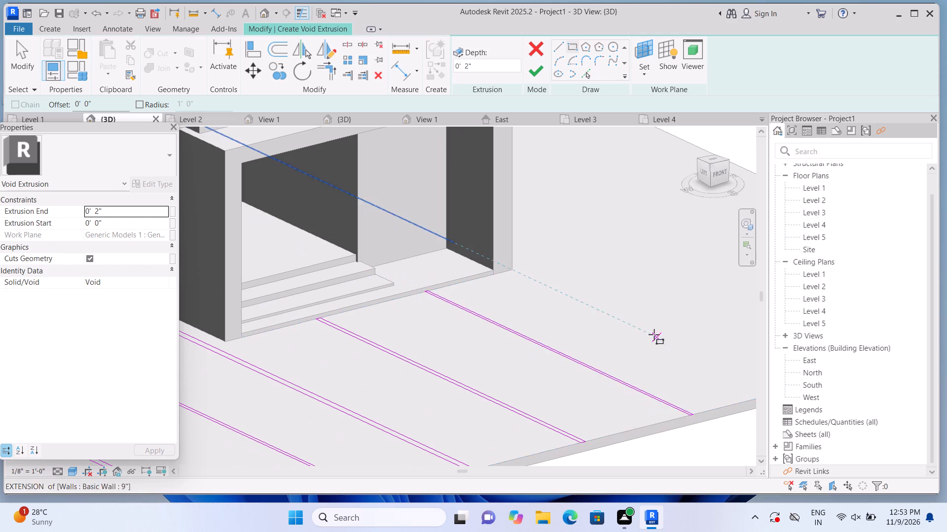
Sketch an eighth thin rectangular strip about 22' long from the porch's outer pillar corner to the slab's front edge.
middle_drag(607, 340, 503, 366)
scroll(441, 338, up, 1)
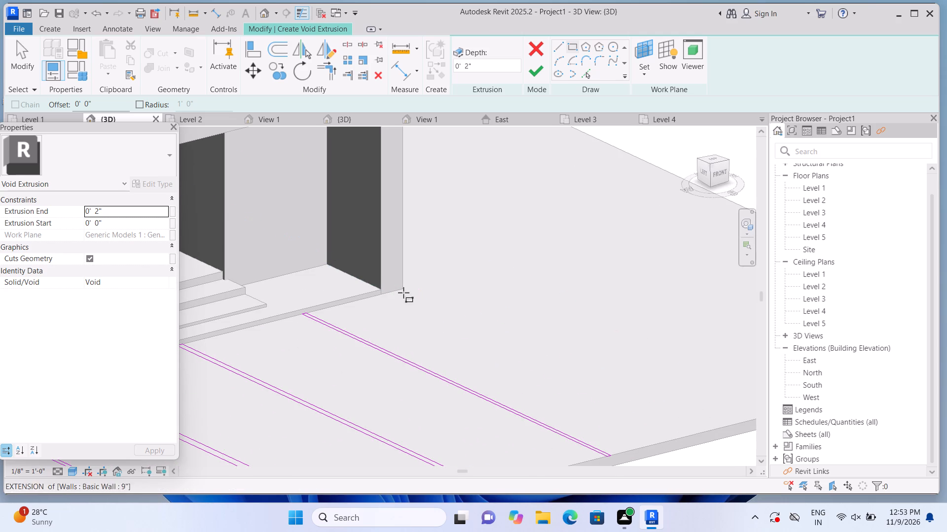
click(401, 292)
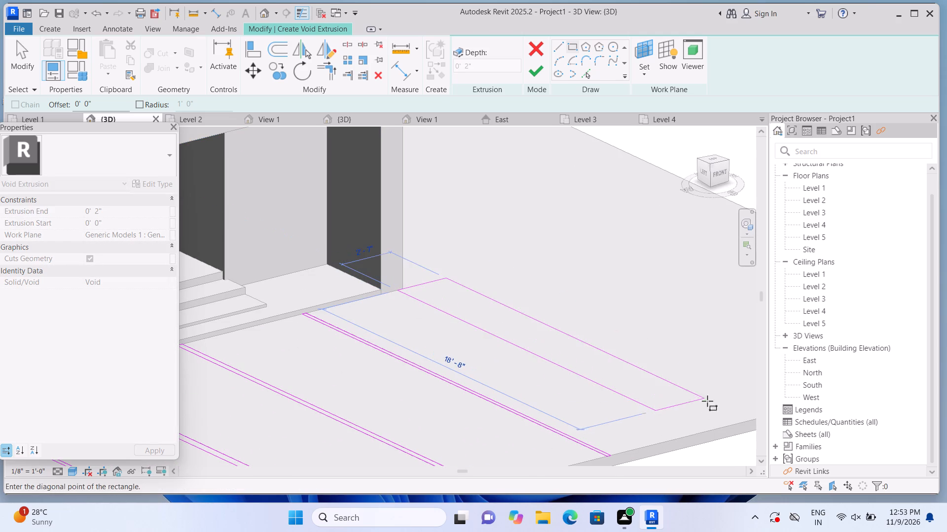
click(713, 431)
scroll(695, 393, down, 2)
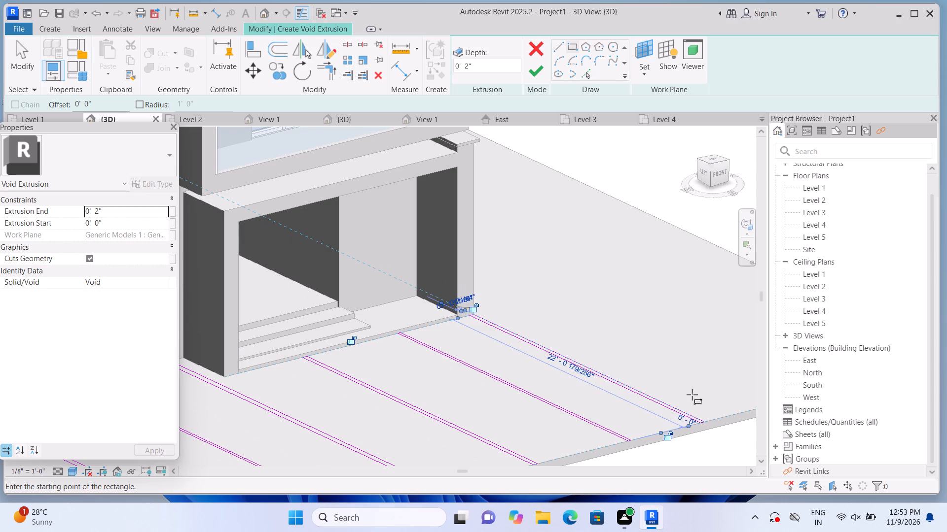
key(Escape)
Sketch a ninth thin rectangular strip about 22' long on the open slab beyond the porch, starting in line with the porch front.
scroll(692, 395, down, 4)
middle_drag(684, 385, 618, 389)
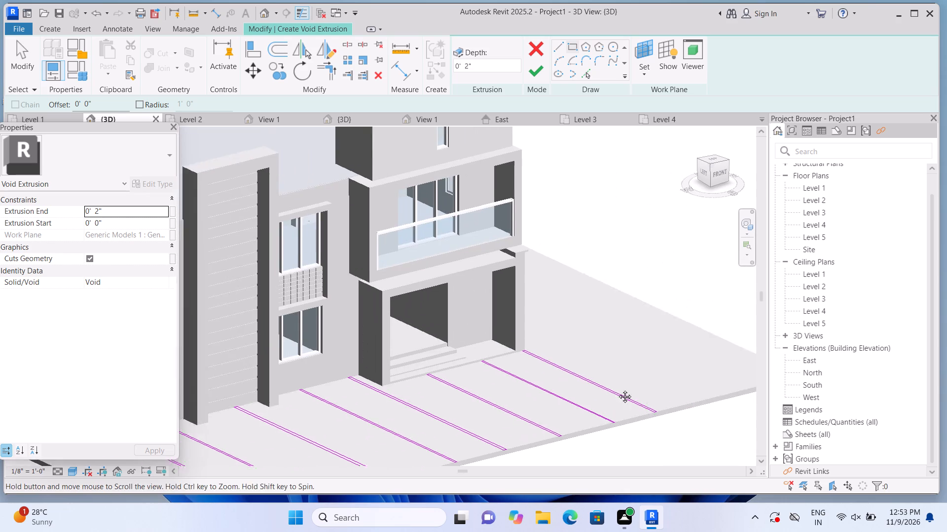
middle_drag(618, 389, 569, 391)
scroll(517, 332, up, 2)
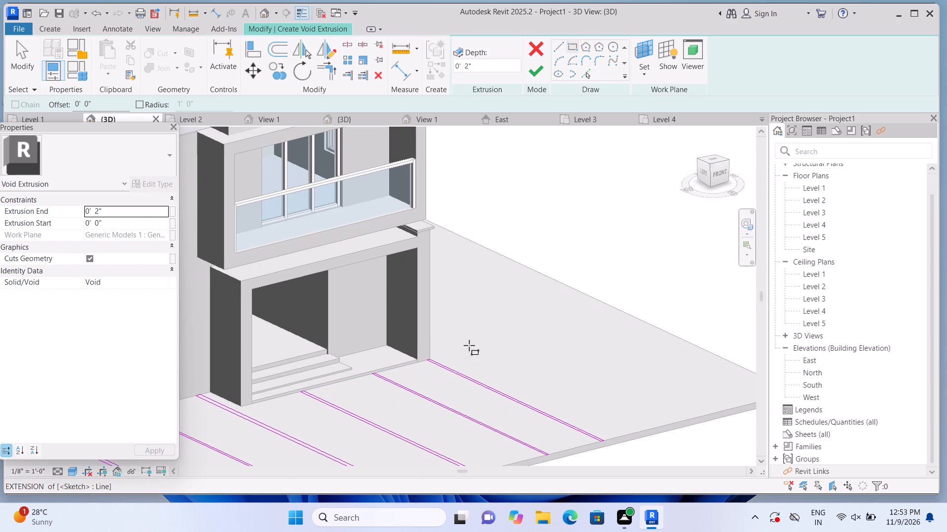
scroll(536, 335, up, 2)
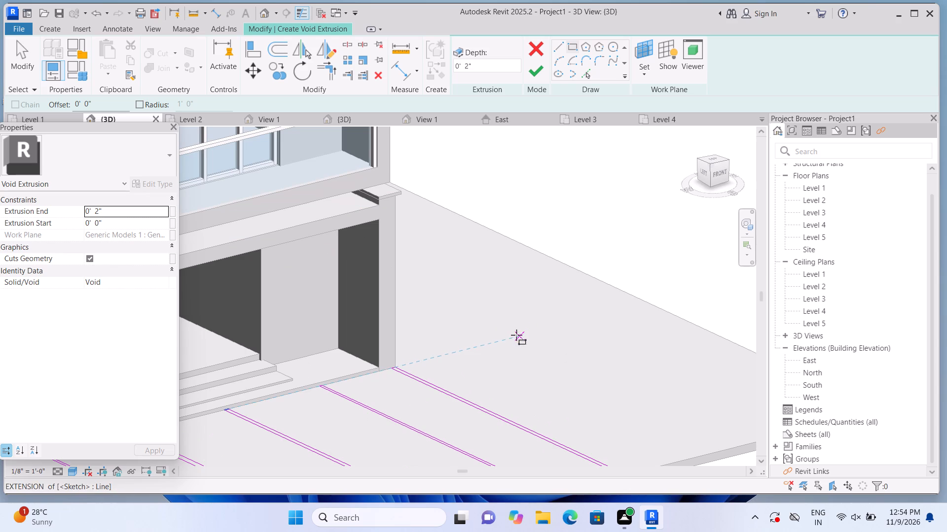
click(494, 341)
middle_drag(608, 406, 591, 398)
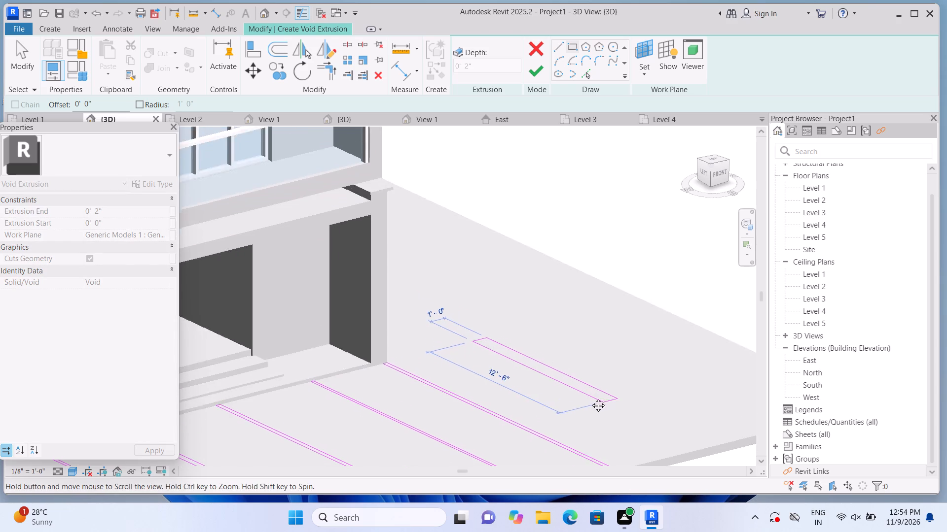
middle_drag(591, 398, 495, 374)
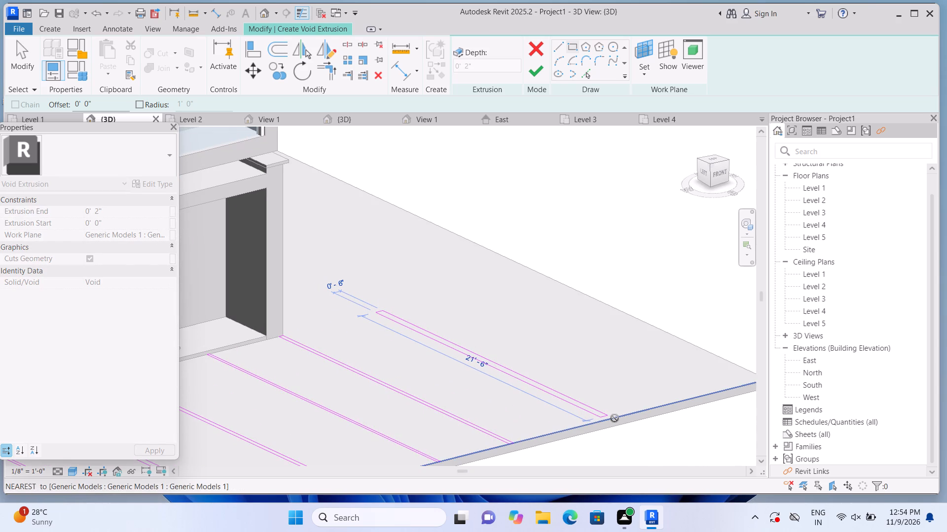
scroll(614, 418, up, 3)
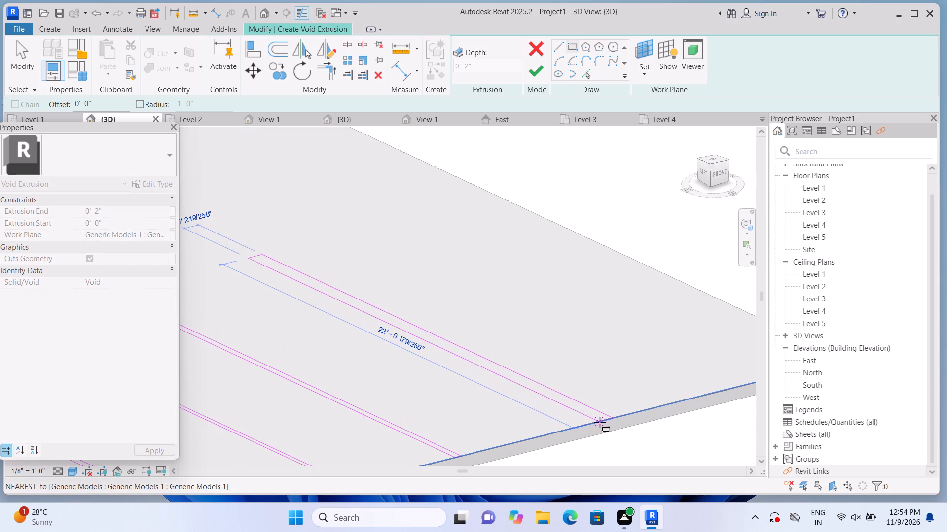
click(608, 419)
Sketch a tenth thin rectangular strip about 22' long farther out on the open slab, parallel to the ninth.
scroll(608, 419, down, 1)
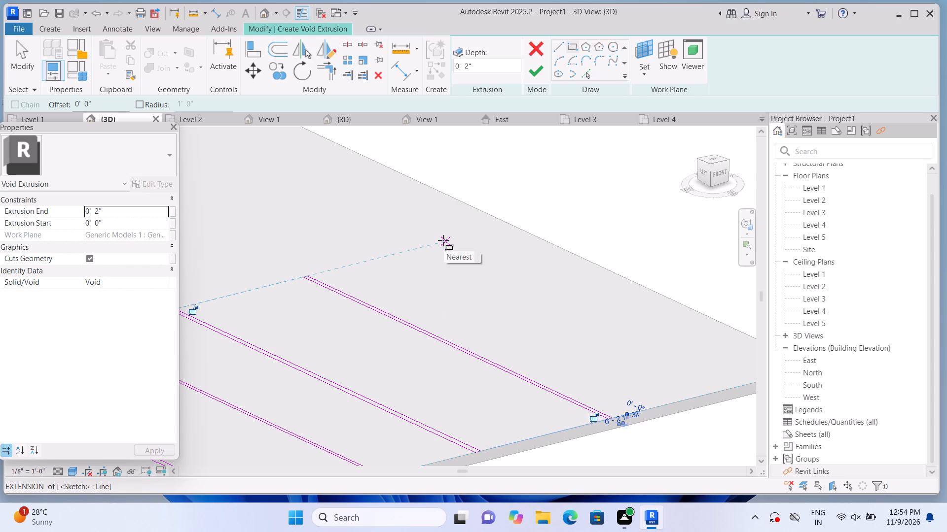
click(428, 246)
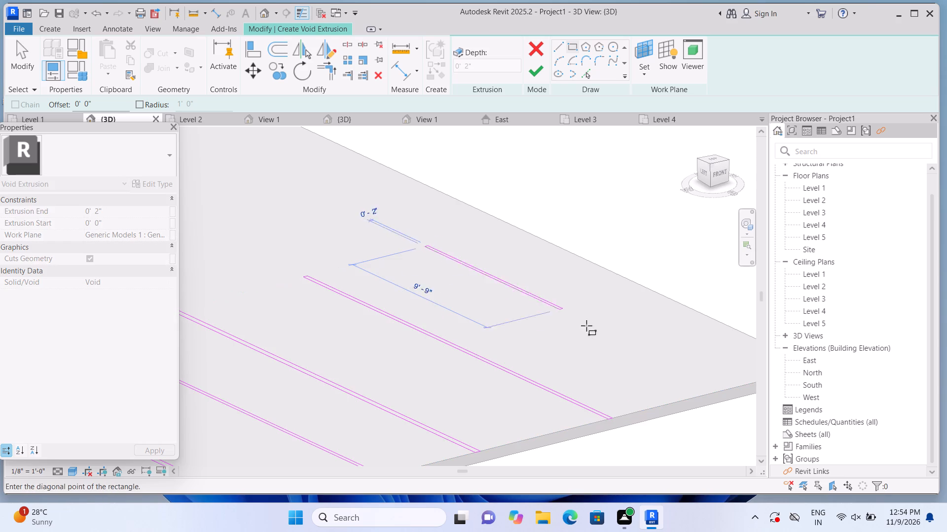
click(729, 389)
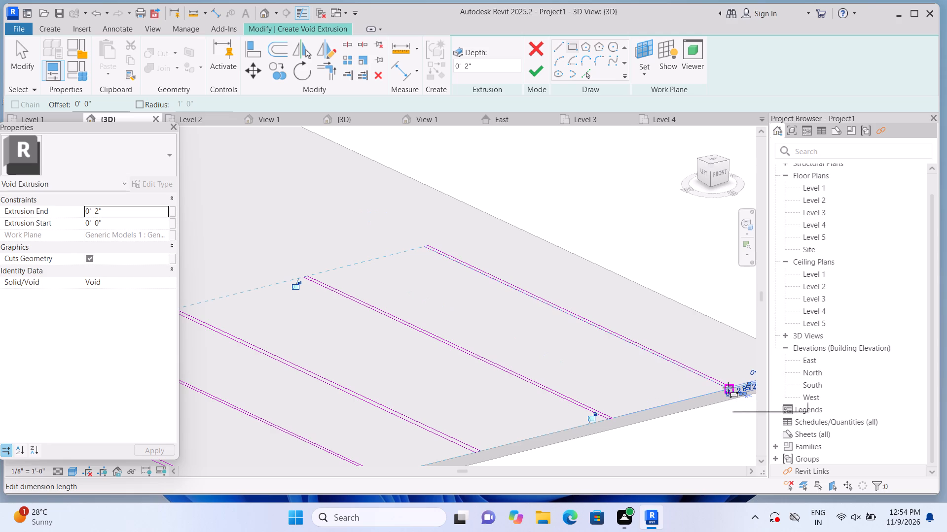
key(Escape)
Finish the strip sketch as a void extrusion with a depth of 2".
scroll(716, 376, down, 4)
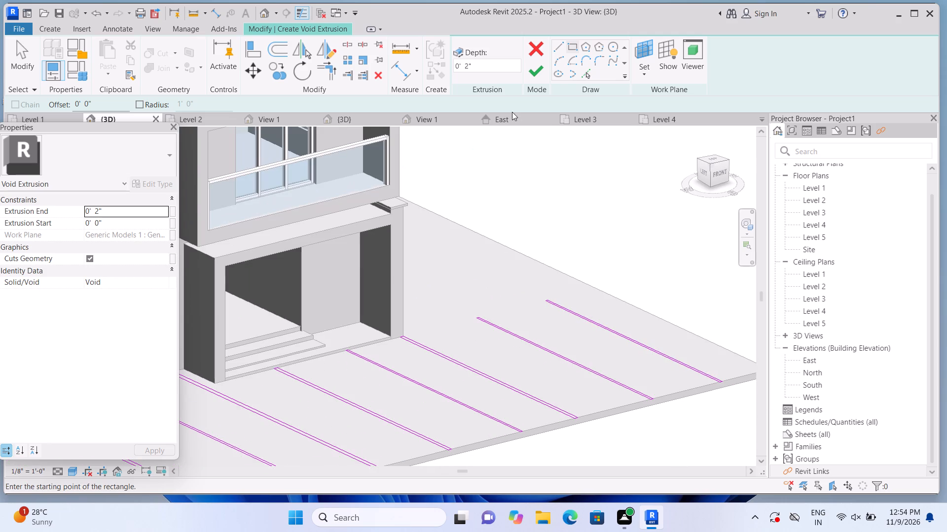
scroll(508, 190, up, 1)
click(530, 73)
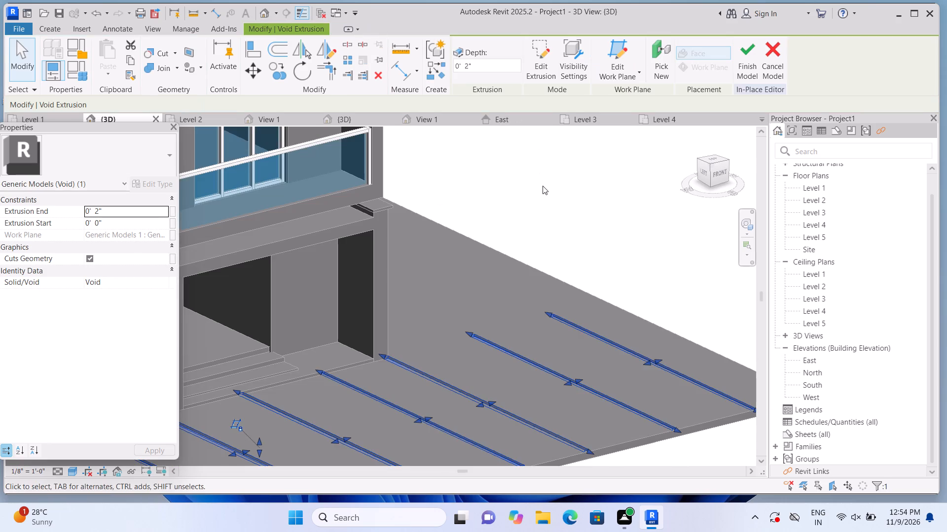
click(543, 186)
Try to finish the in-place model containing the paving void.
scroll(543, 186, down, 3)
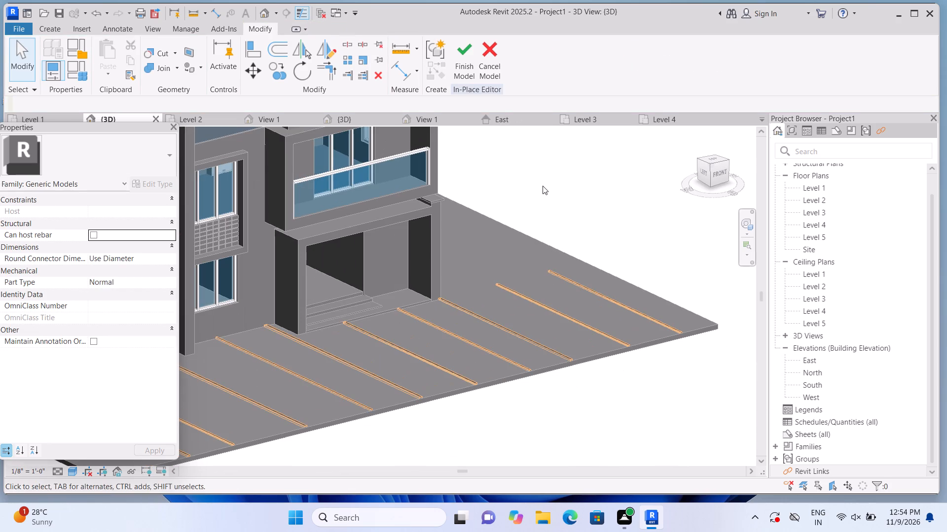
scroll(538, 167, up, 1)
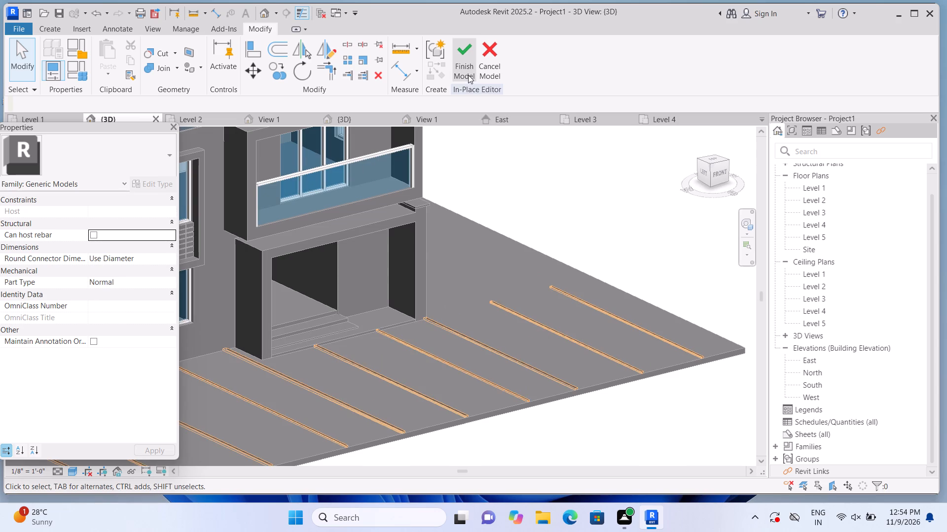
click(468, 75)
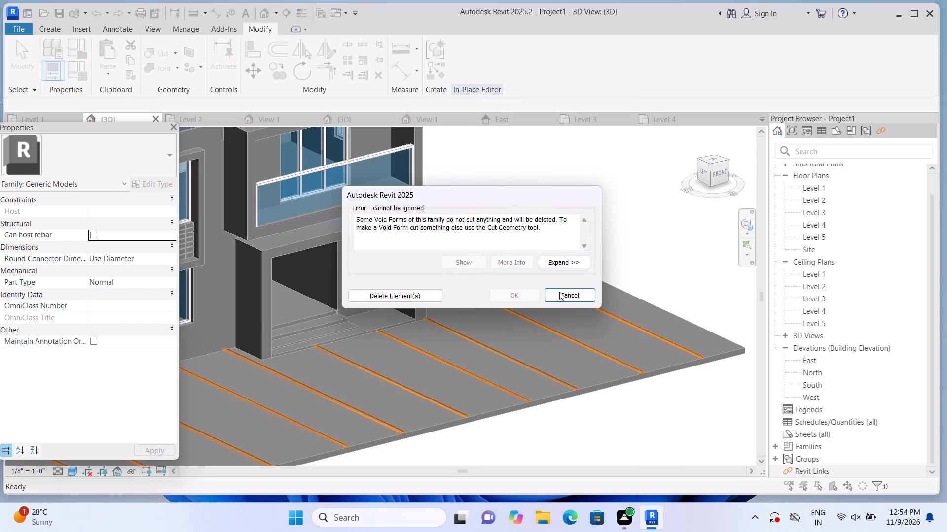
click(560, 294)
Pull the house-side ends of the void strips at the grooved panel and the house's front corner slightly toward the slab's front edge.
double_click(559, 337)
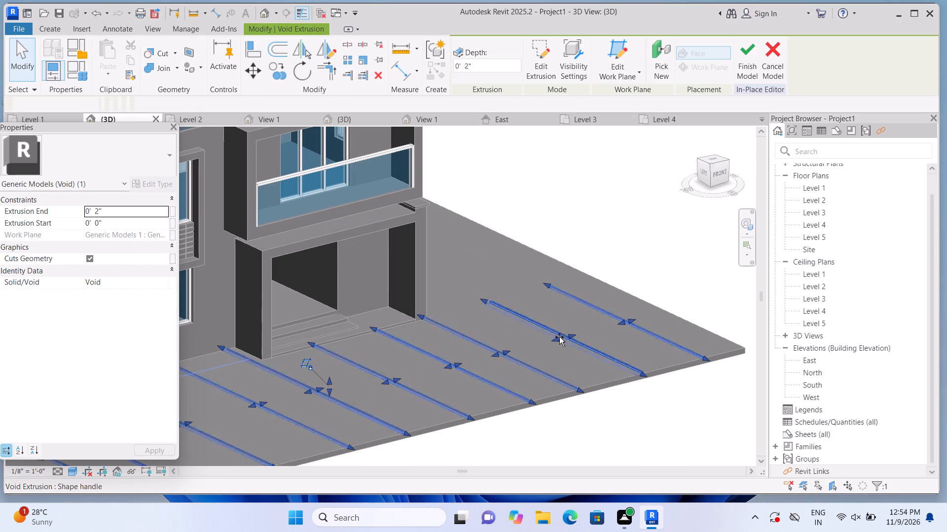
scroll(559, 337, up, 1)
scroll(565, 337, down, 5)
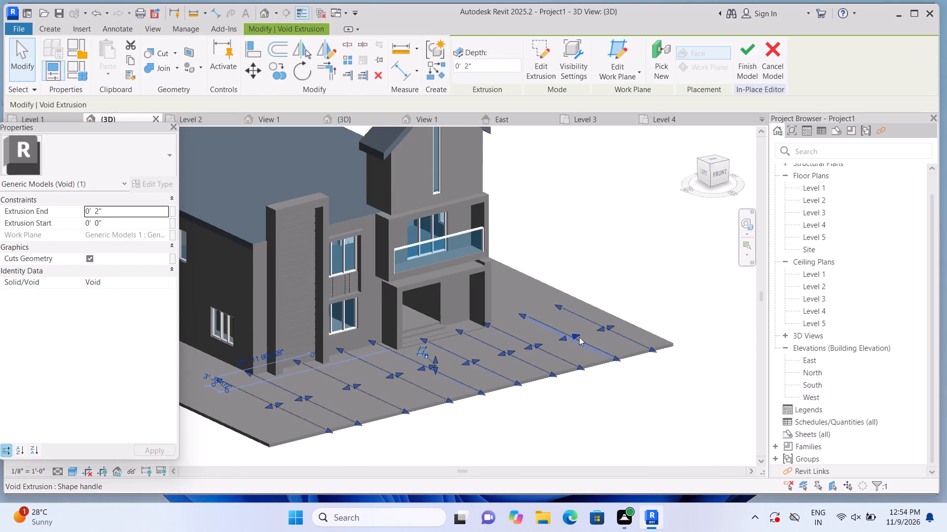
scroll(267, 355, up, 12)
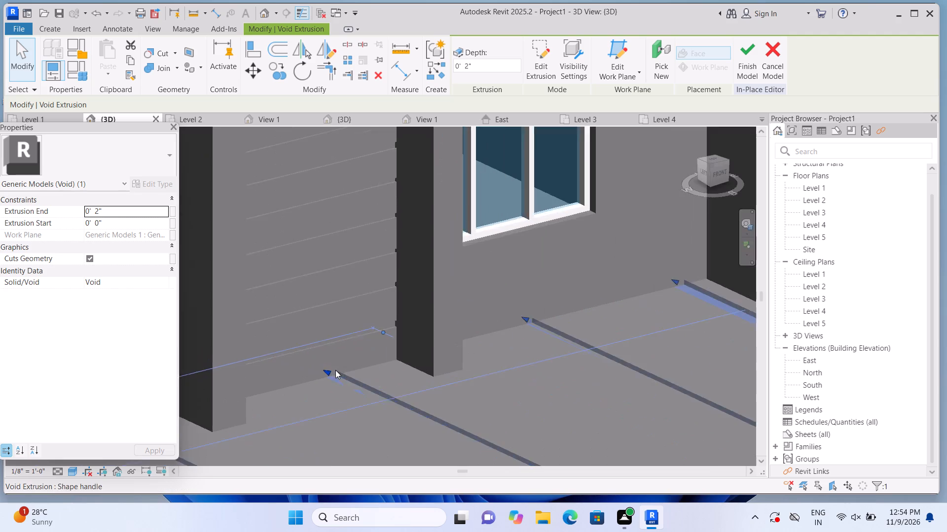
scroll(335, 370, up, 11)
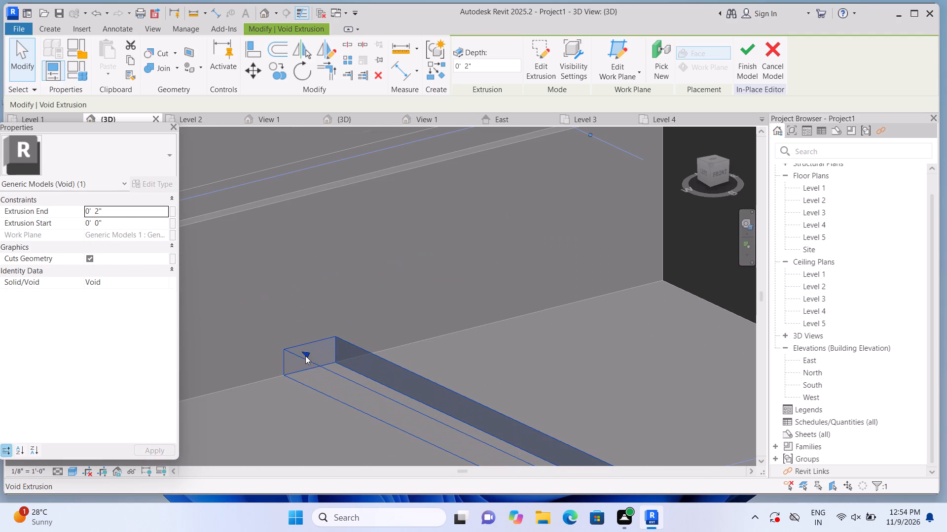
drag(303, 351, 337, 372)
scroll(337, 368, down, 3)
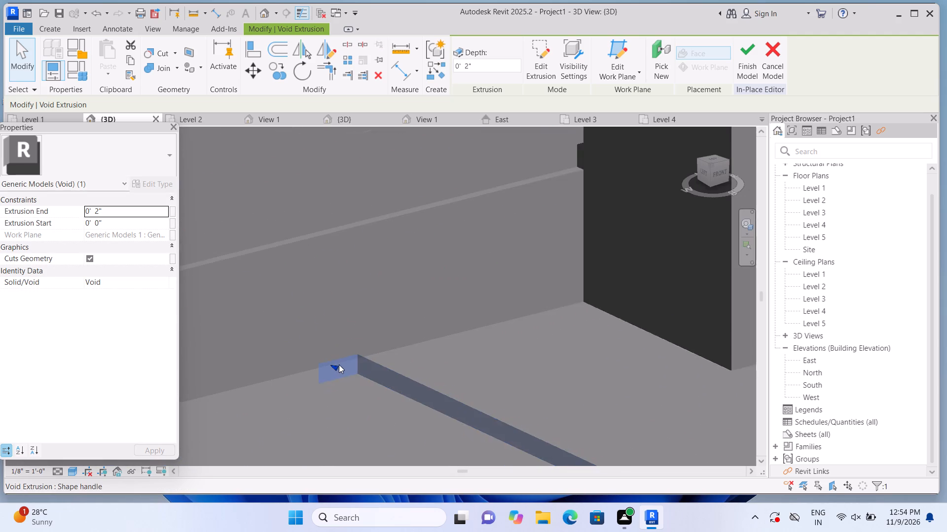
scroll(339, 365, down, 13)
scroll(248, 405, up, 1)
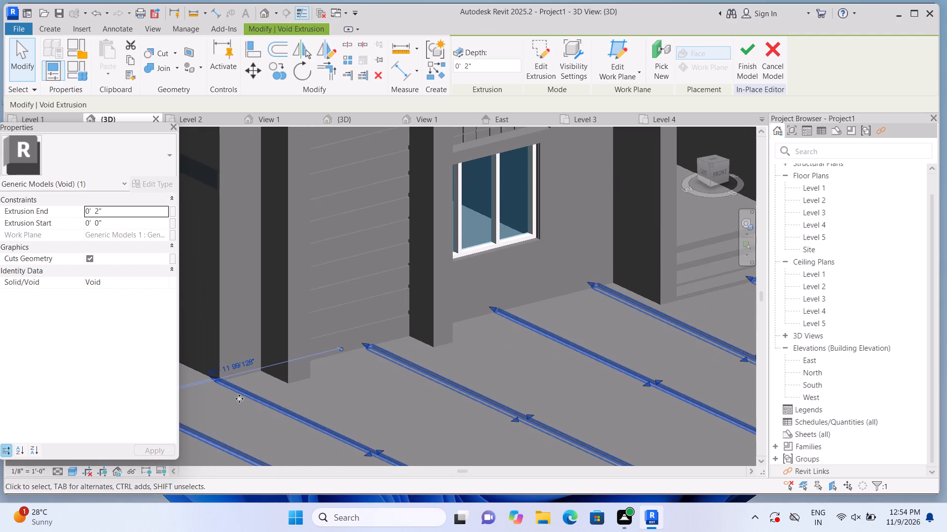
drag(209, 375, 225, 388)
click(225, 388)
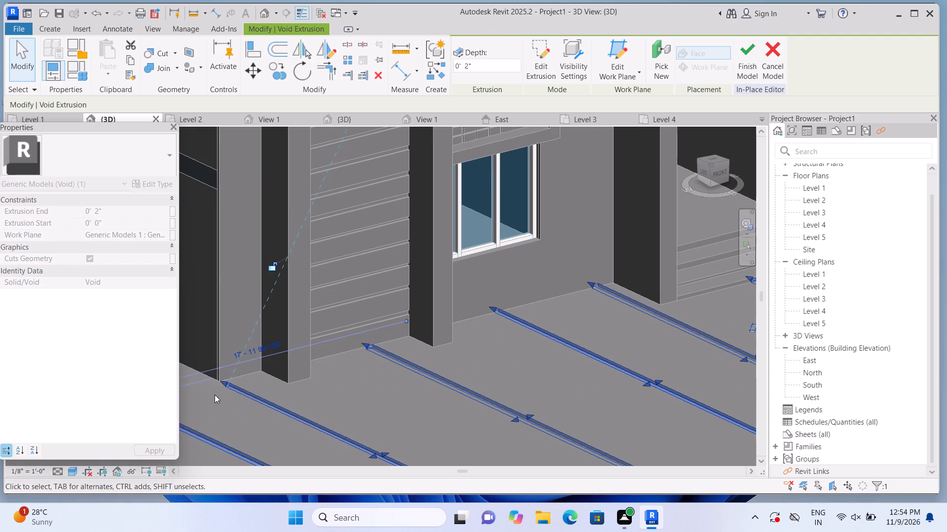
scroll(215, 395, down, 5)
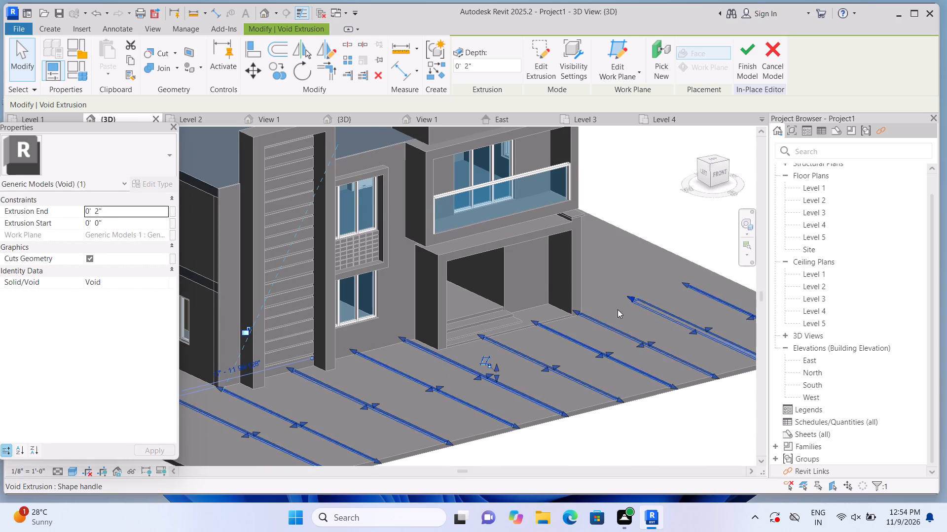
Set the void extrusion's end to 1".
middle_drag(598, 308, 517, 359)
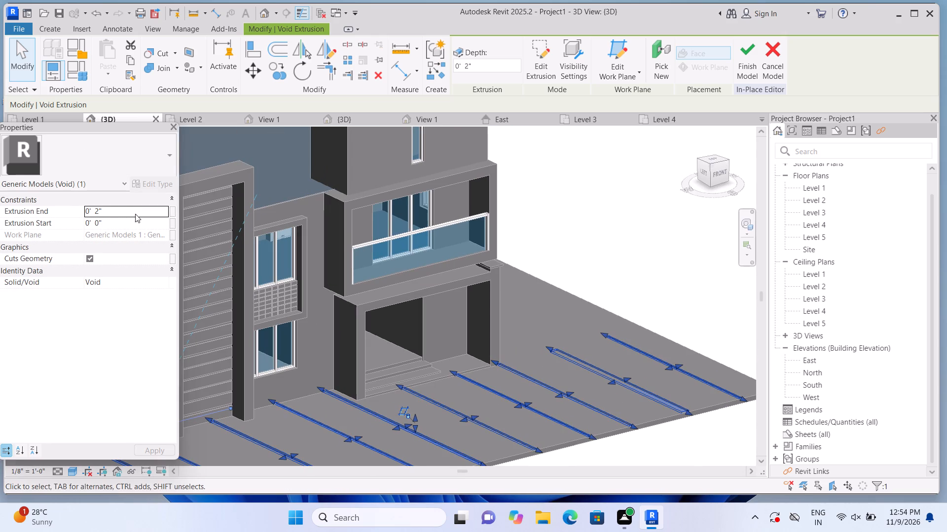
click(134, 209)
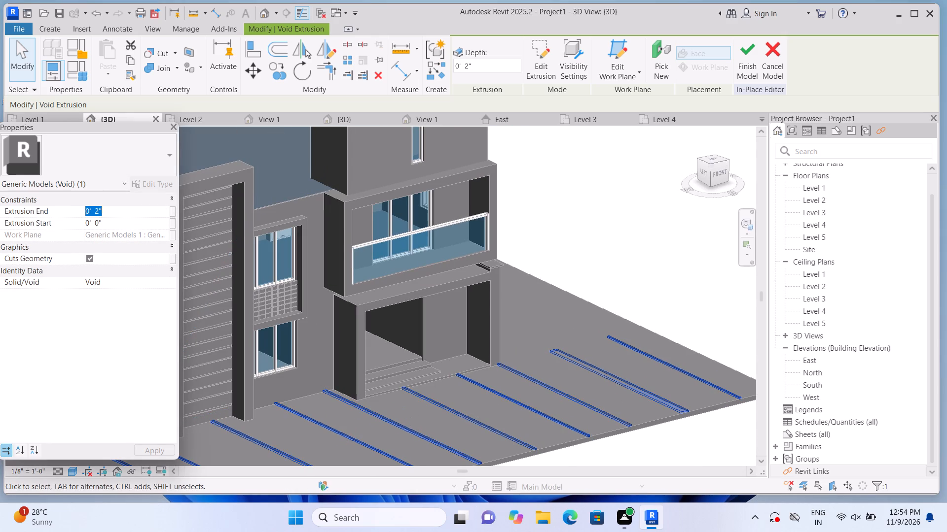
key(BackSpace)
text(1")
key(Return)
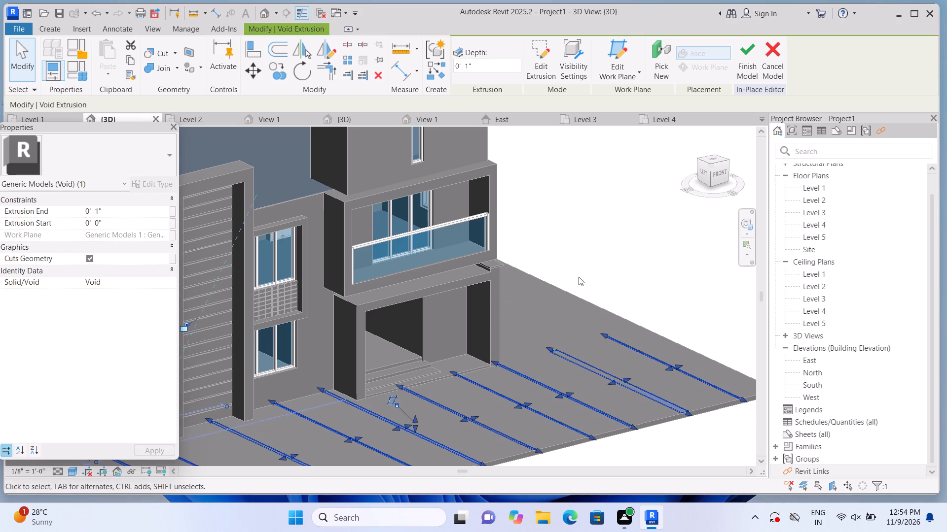
Delete the void extrusion containing all the paving strips on the ground slab.
click(583, 275)
click(594, 370)
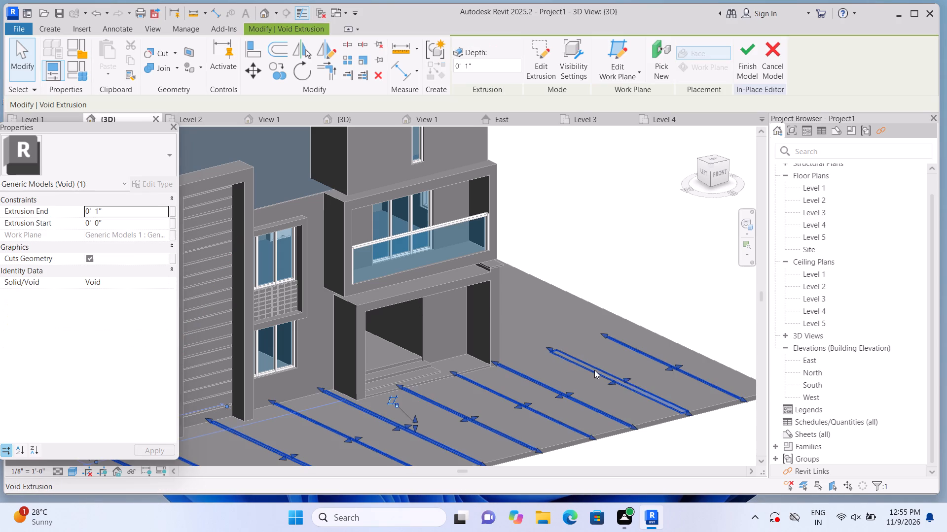
key(Delete)
Examine the glass-railed balcony above the entrance porch up close.
scroll(604, 362, down, 3)
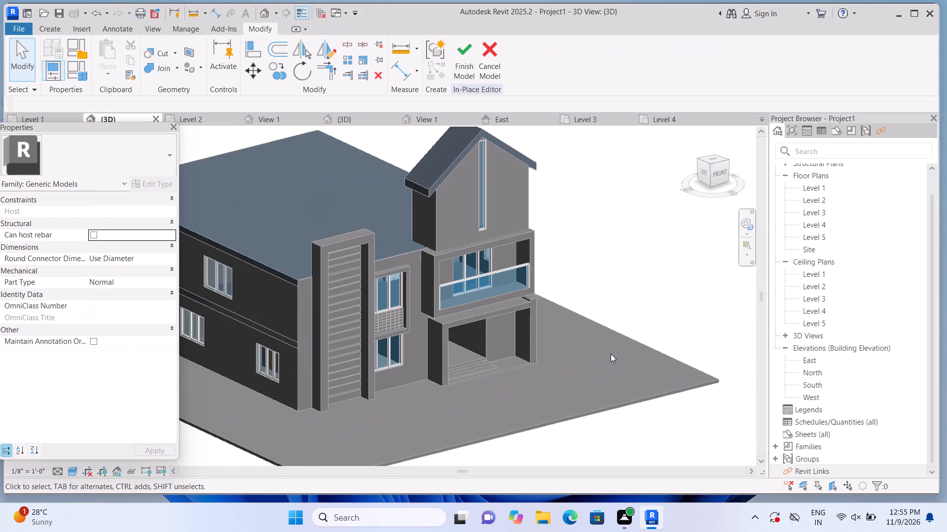
scroll(610, 354, up, 3)
middle_drag(596, 342, 690, 371)
scroll(595, 275, up, 3)
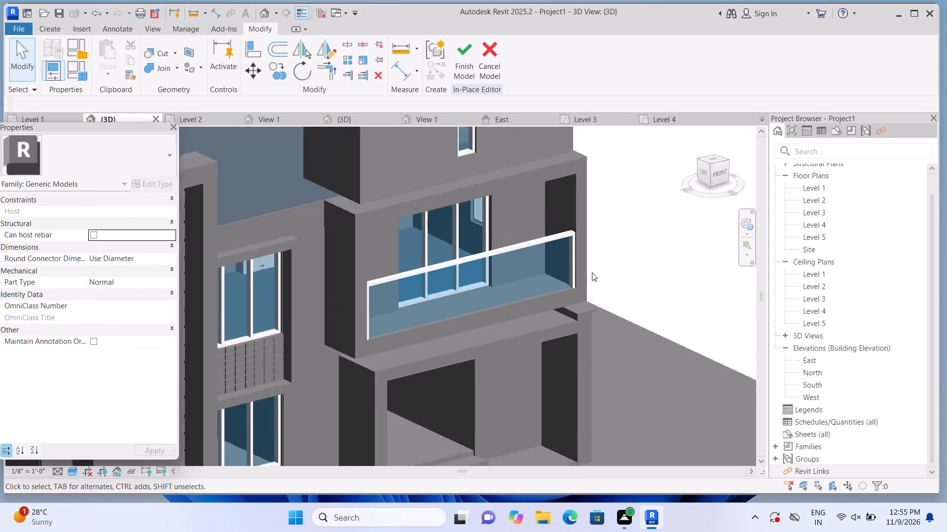
scroll(592, 272, up, 1)
middle_drag(458, 294, 528, 337)
scroll(448, 392, up, 3)
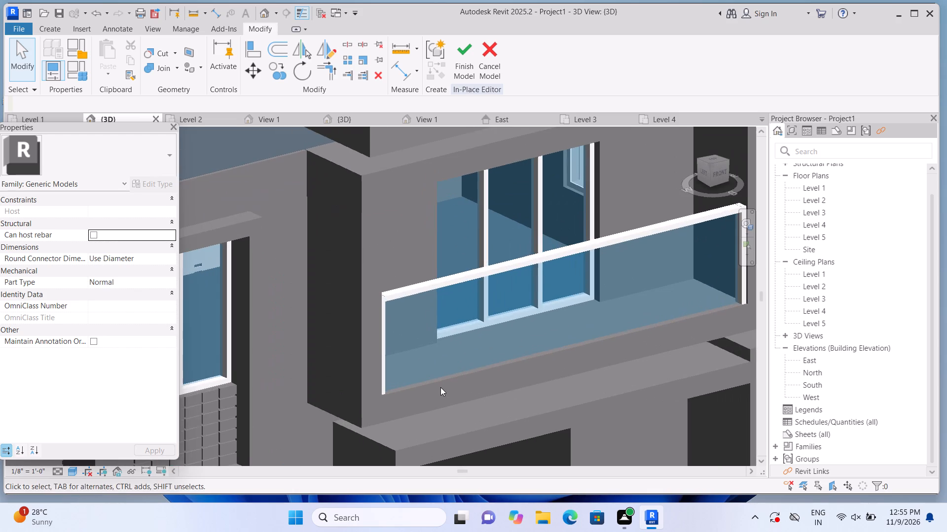
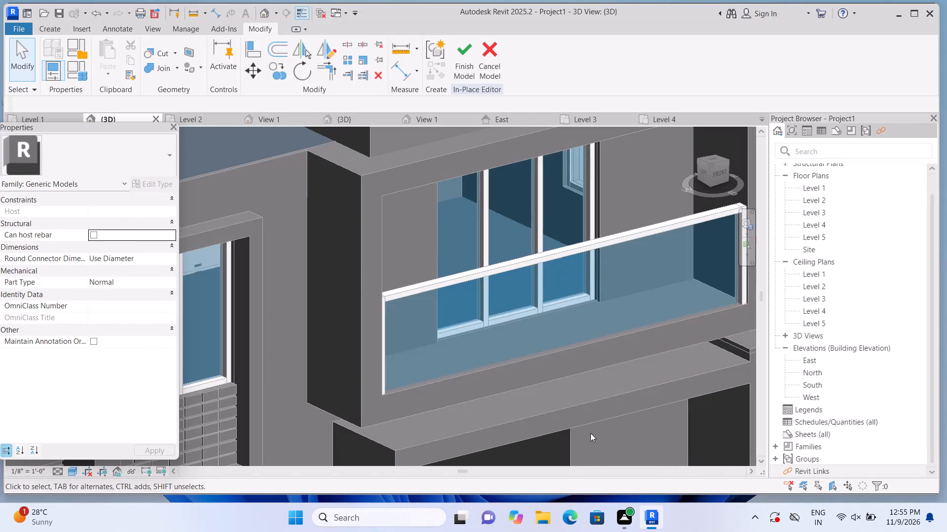
Return to the home 3D view and examine the whole house on its ground slab.
scroll(590, 433, down, 2)
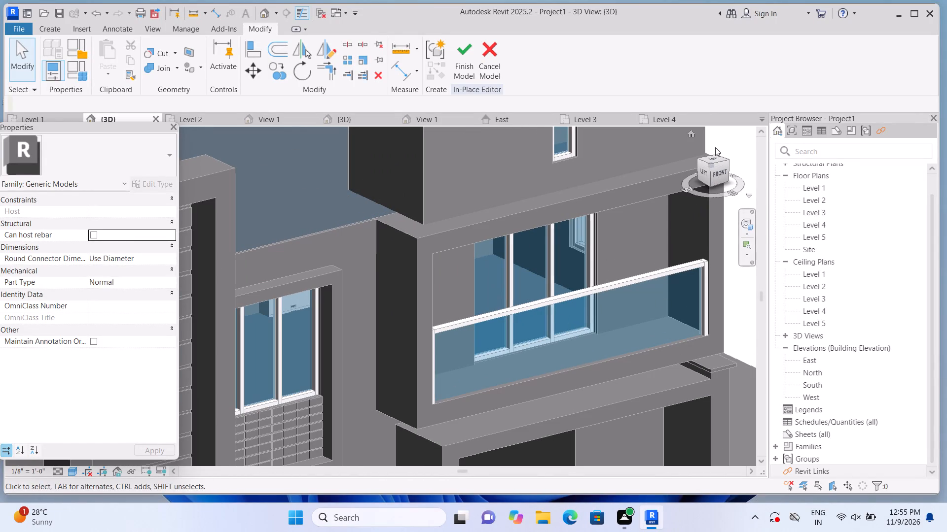
click(691, 132)
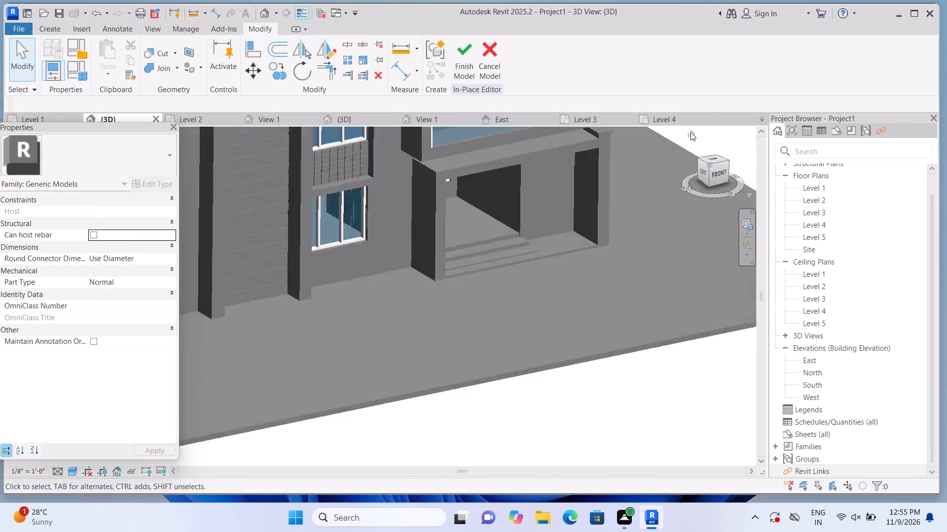
scroll(245, 331, up, 4)
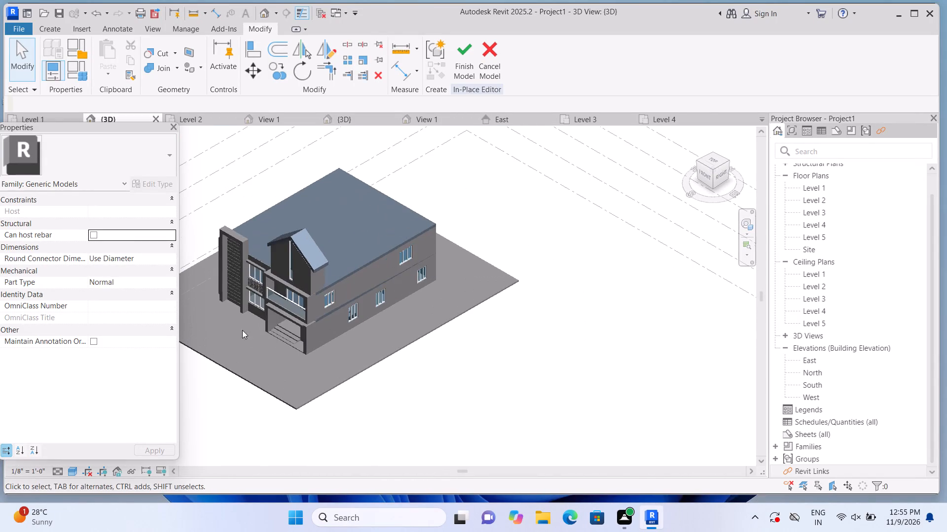
middle_drag(274, 351, 330, 364)
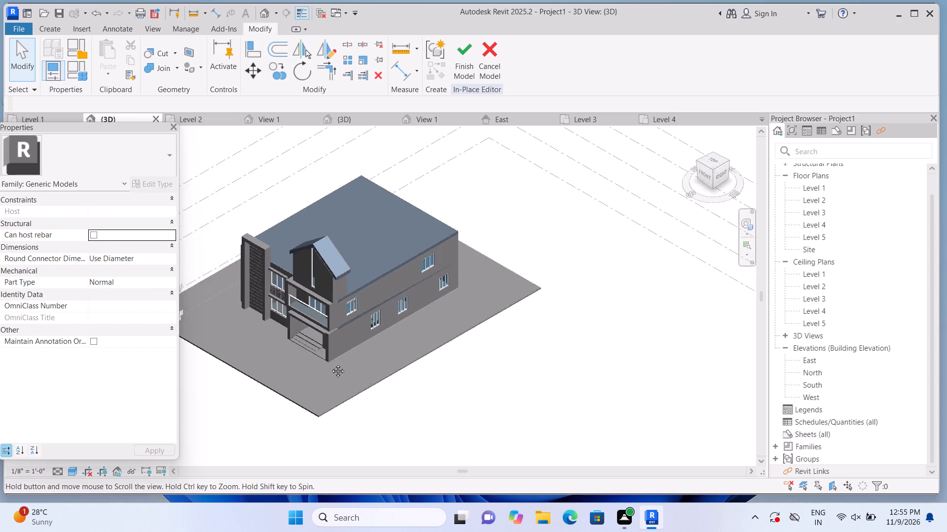
middle_drag(330, 364, 479, 367)
scroll(479, 367, up, 1)
middle_drag(476, 368, 431, 389)
scroll(431, 389, down, 1)
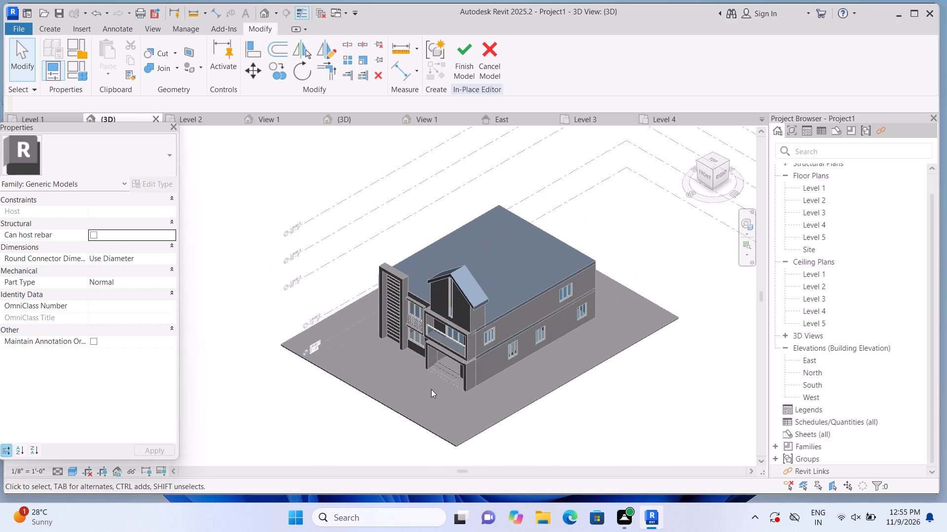
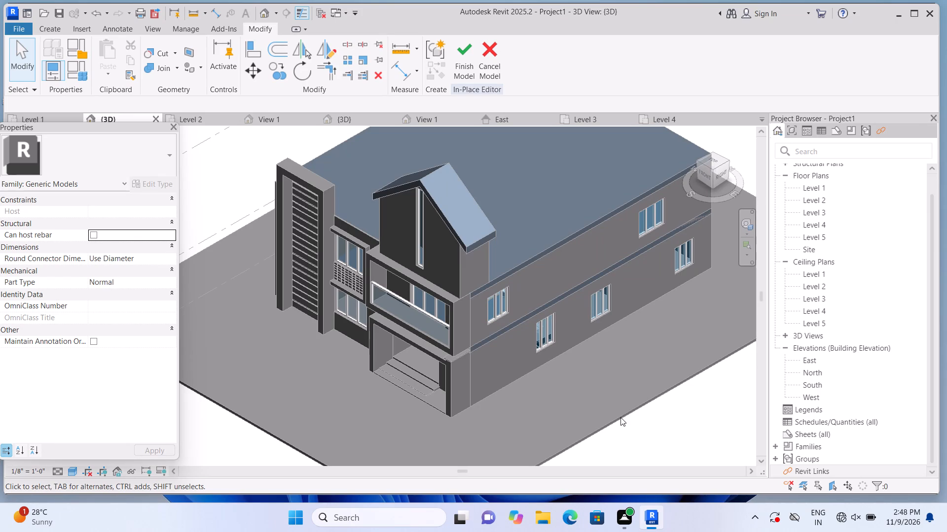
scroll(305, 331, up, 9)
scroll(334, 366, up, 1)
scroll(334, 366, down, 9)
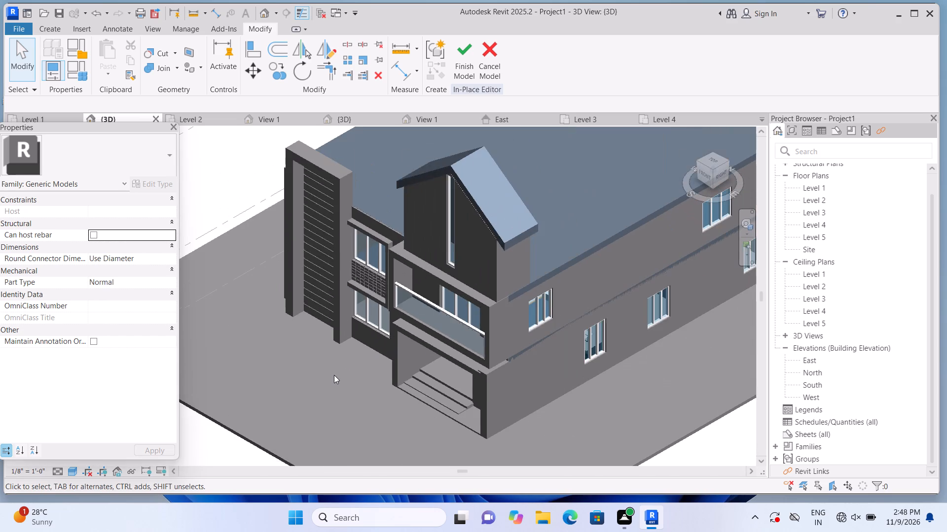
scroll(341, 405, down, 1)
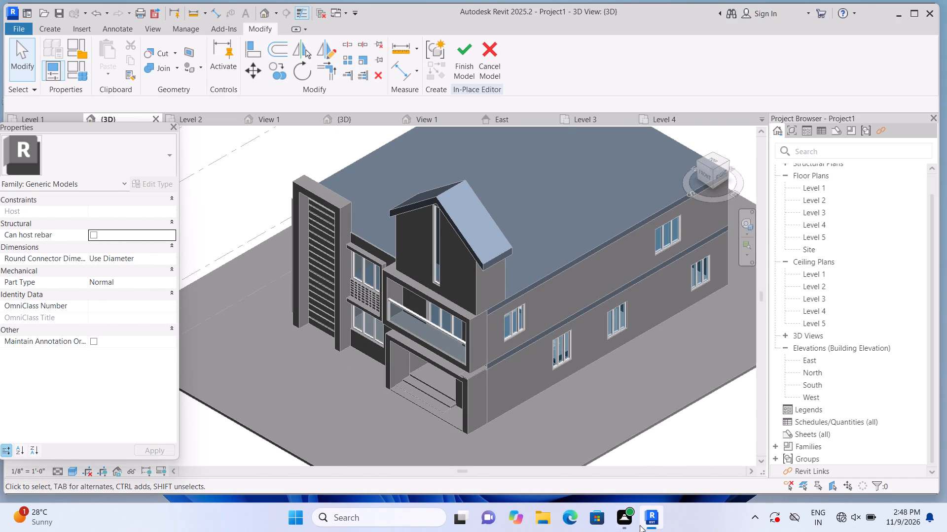
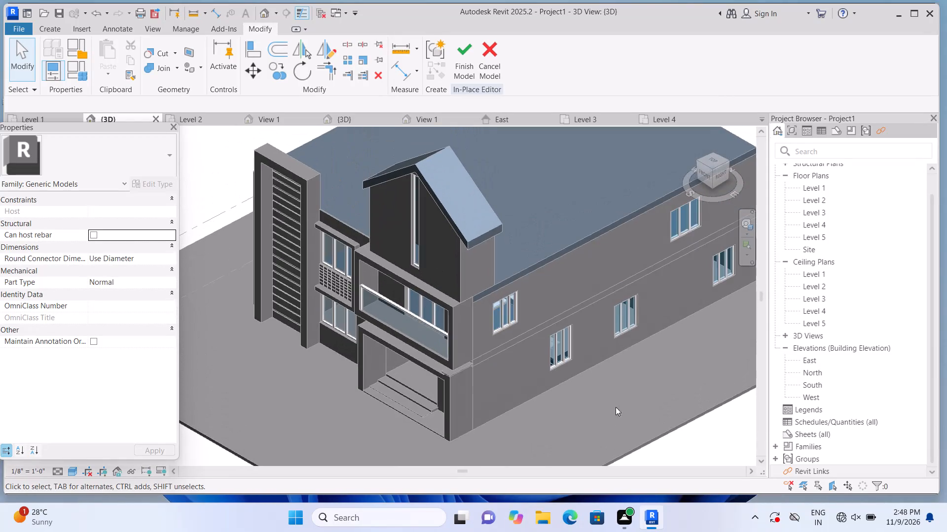
Inspect the long side facade beside the front balcony, focusing on its windows, the floor-level band and the roof edge.
scroll(567, 391, up, 2)
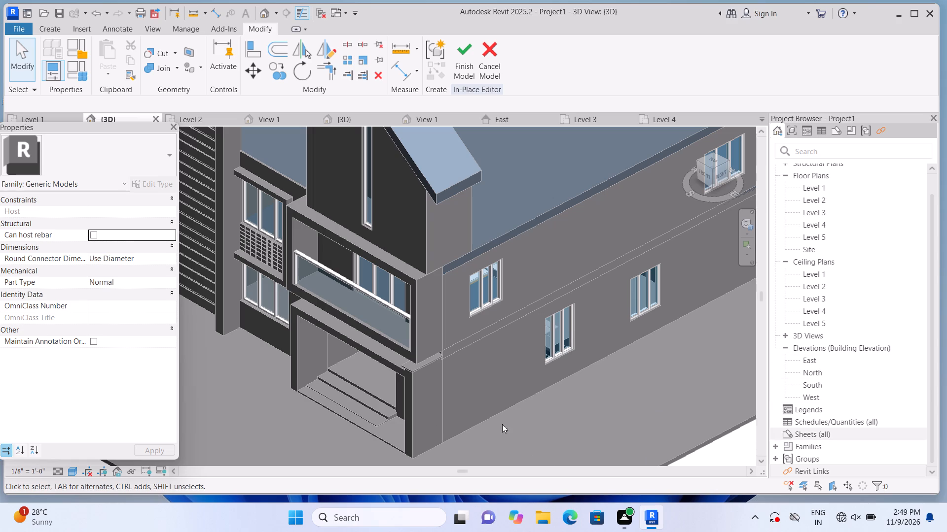
middle_drag(509, 379, 392, 385)
scroll(526, 392, up, 1)
scroll(526, 392, down, 3)
middle_drag(517, 380, 523, 405)
scroll(520, 382, up, 1)
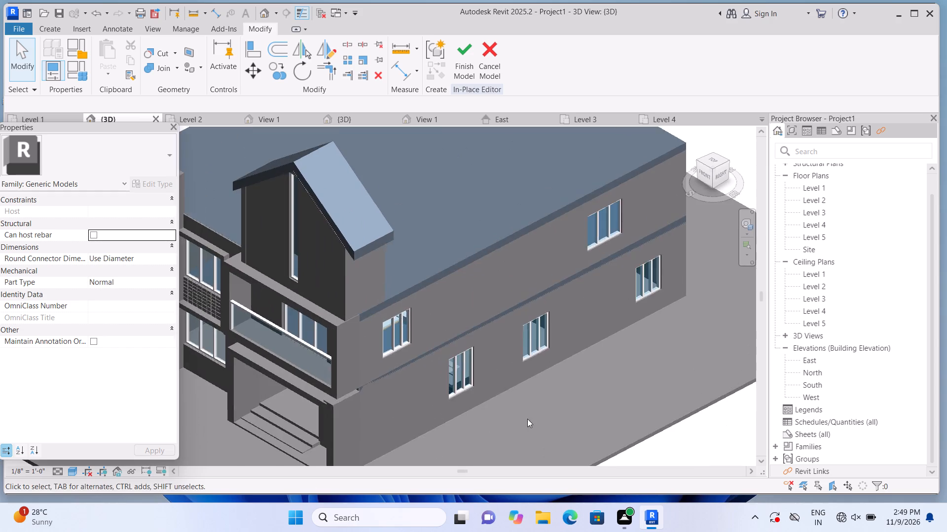
scroll(440, 400, up, 3)
middle_drag(421, 371, 452, 439)
scroll(432, 418, up, 3)
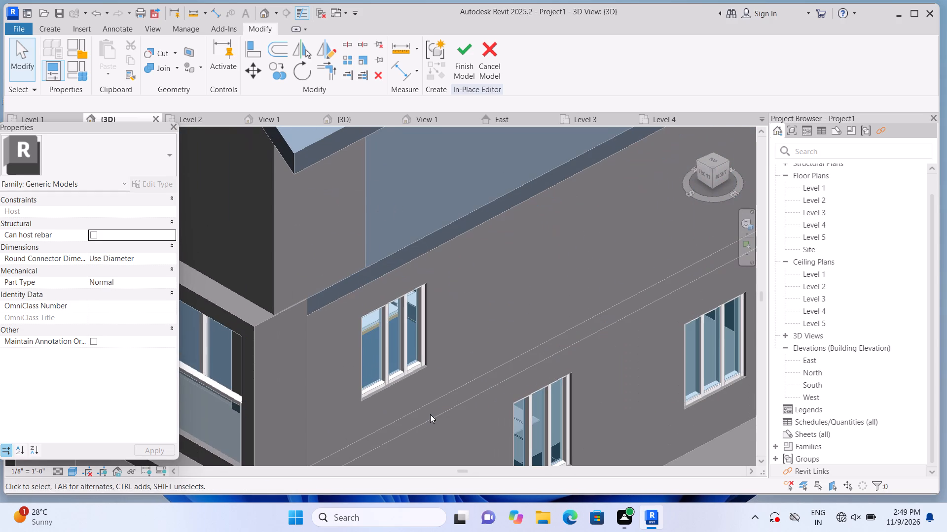
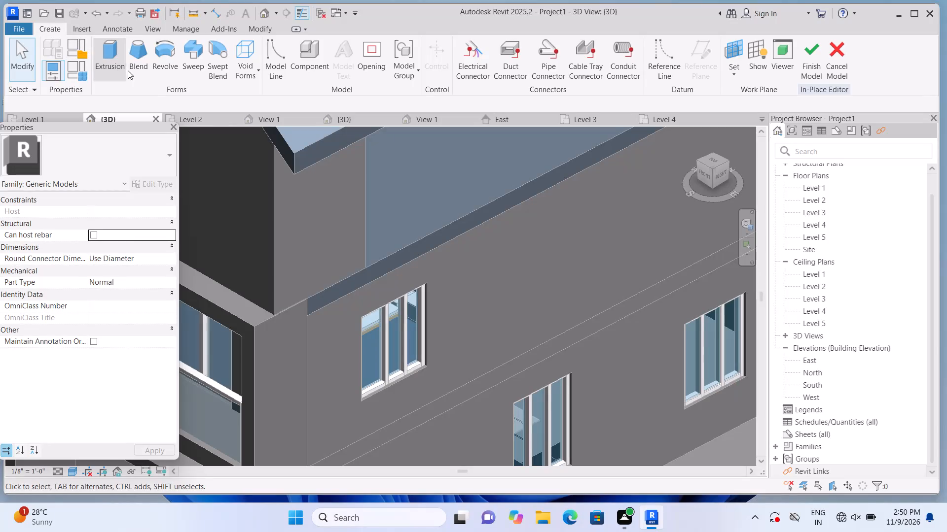
Extrude a sunshade slab from a rectangle about 5'-6" by 1'-5" on the top plane of the side facade's upper window beside the balcony.
click(740, 71)
click(735, 123)
scroll(409, 346, up, 1)
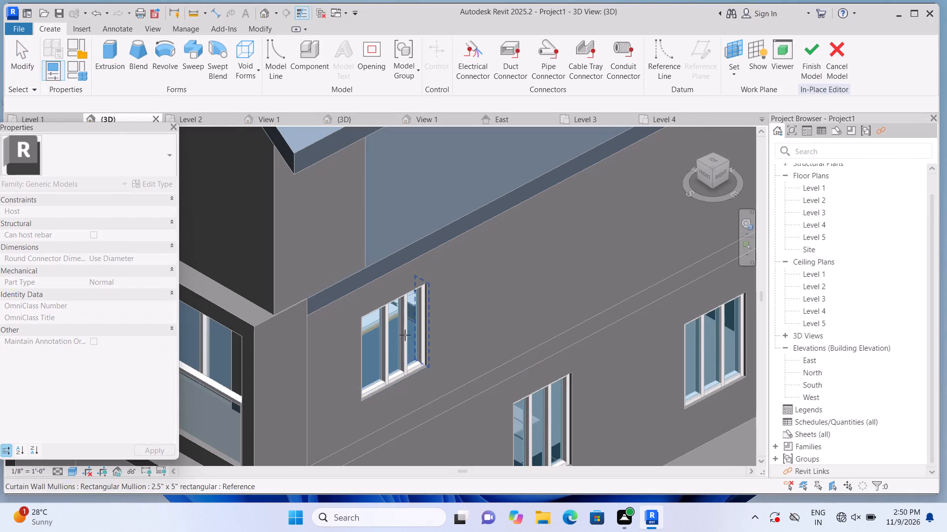
click(378, 305)
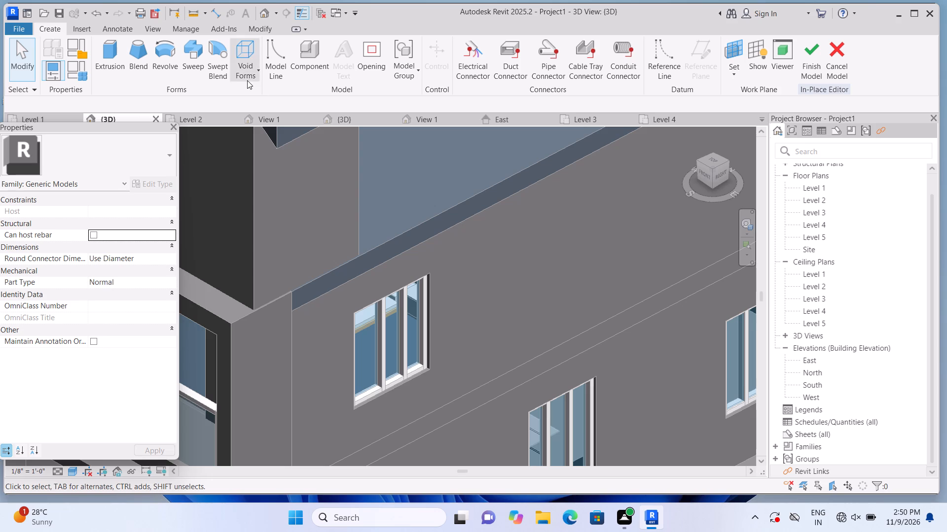
click(105, 63)
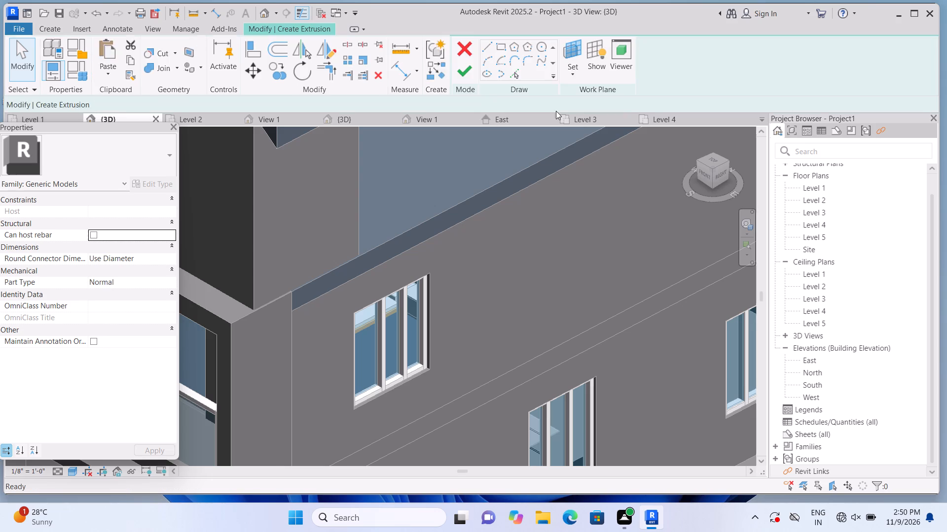
click(643, 74)
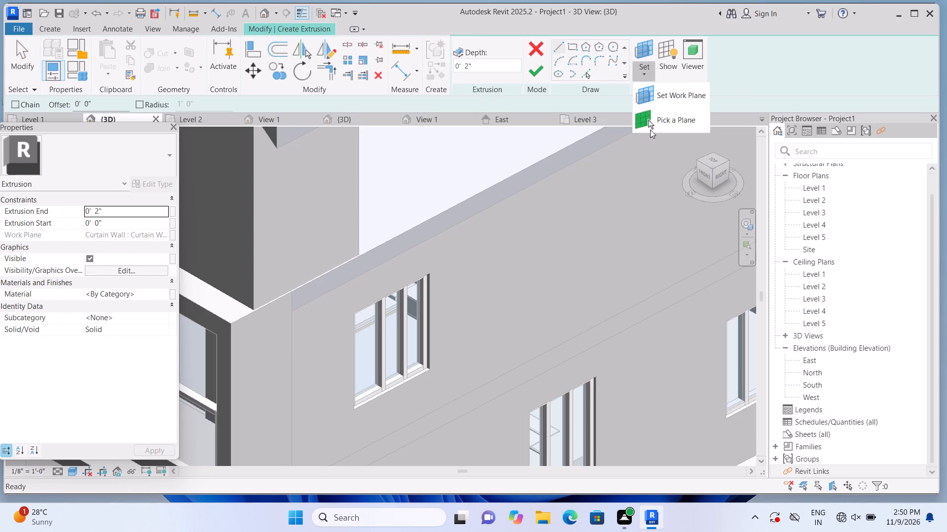
click(651, 120)
scroll(383, 316, up, 3)
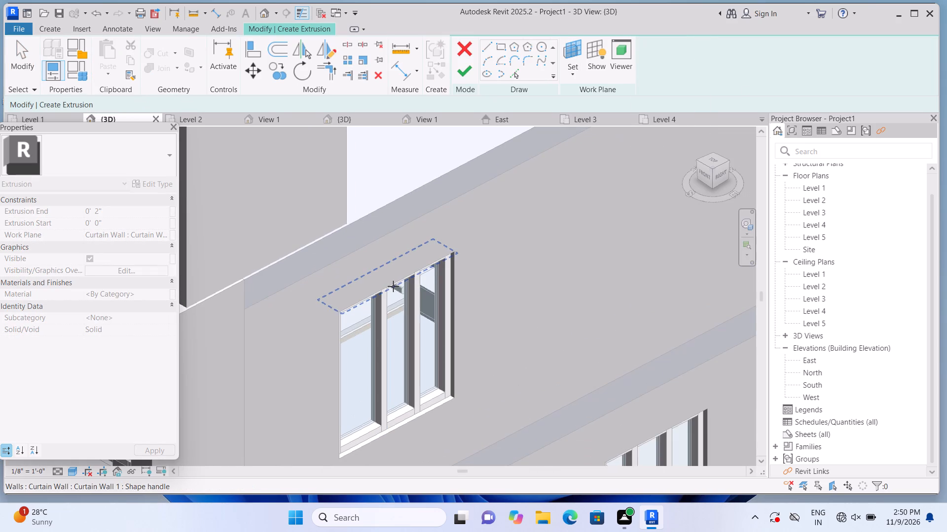
click(393, 286)
click(575, 45)
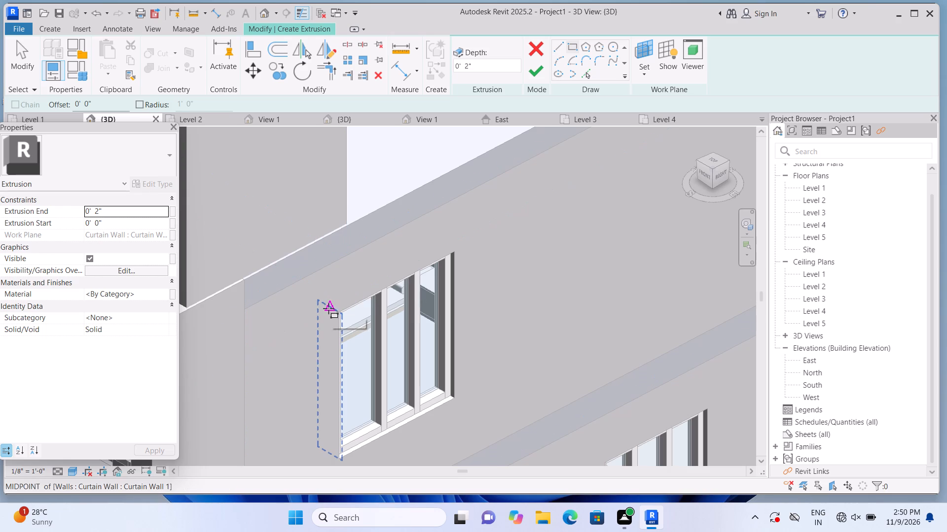
scroll(322, 316, up, 1)
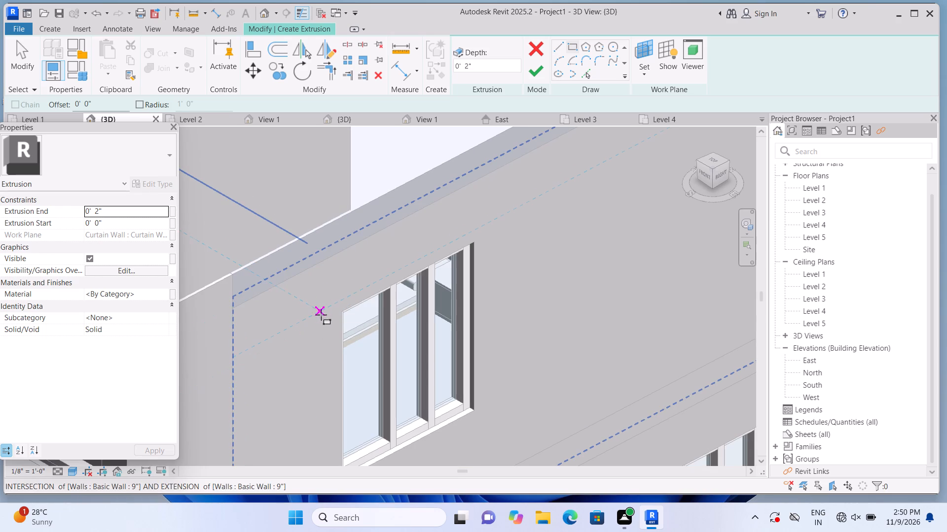
scroll(321, 319, up, 3)
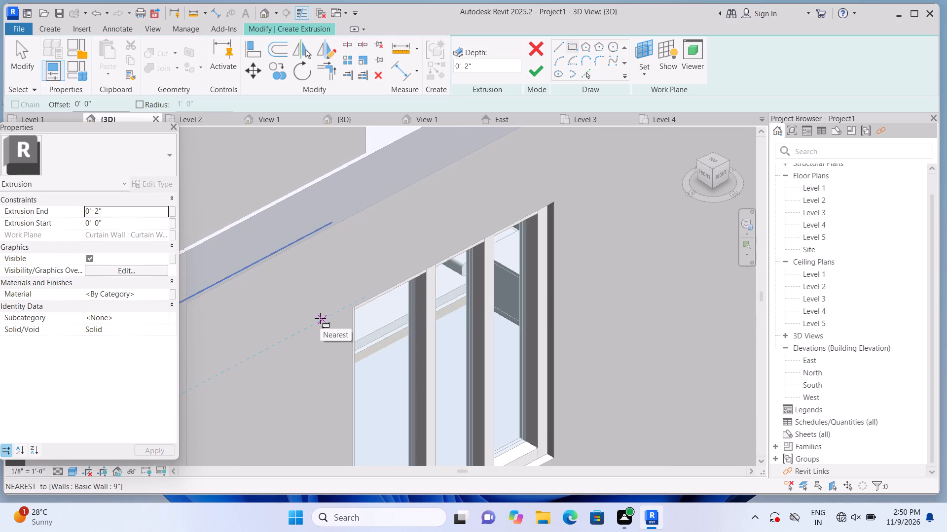
click(320, 318)
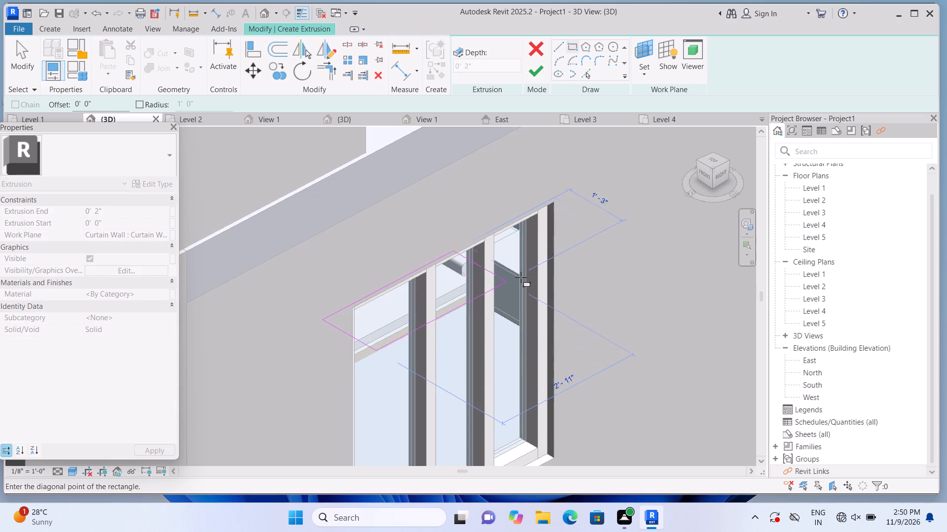
click(635, 224)
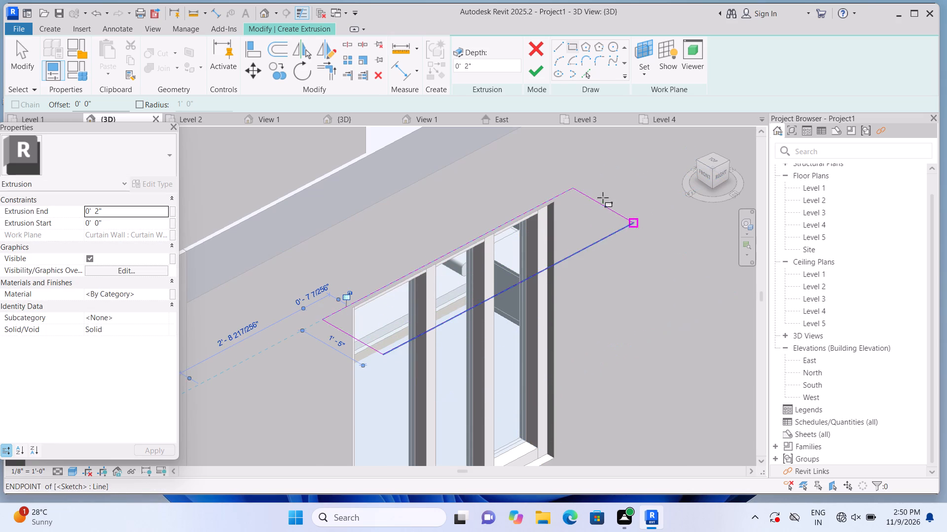
click(537, 76)
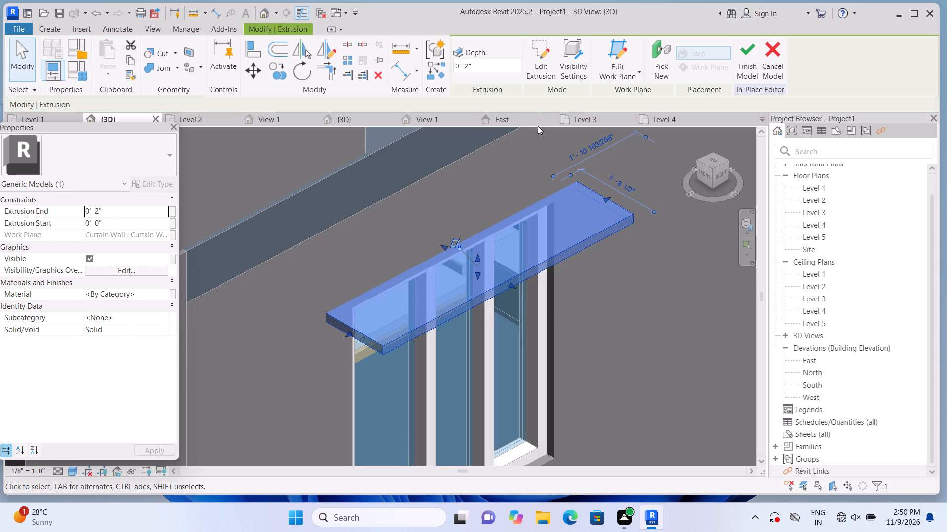
Set the window sunshade slab's extrusion end to 6" and finish the in-place model.
click(147, 212)
key(BackSpace)
text(6")
key(Return)
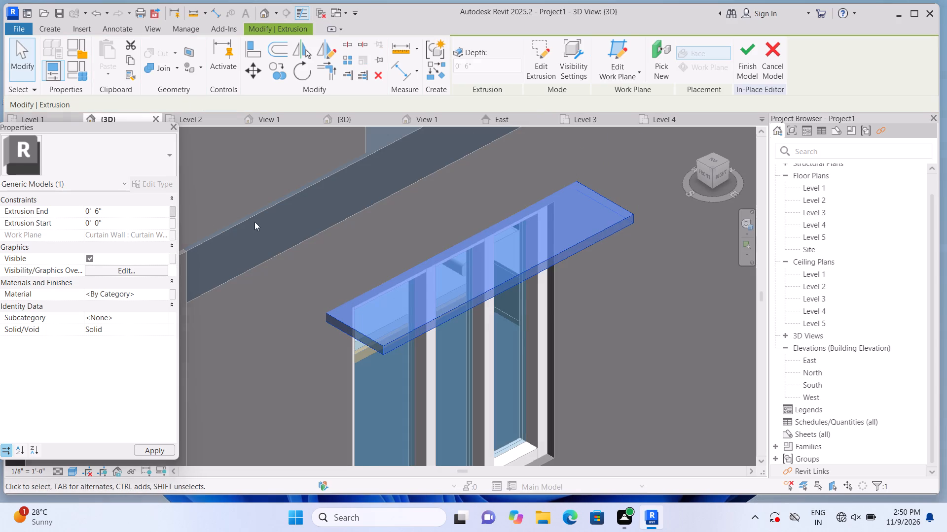
click(296, 315)
scroll(291, 311, down, 4)
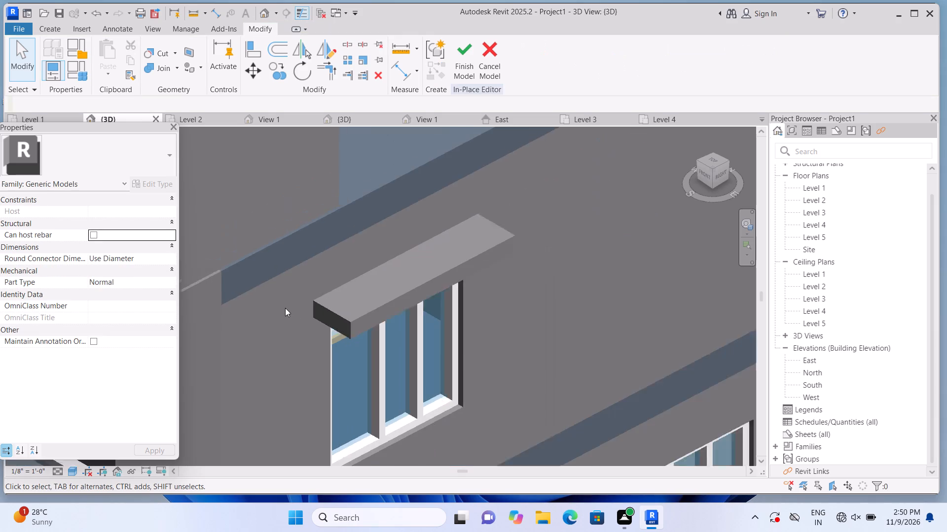
scroll(285, 308, down, 2)
click(462, 66)
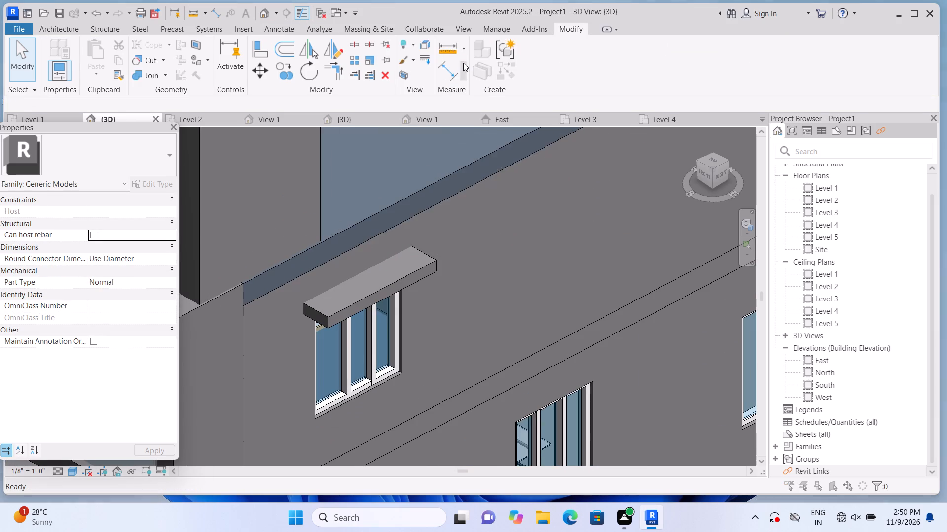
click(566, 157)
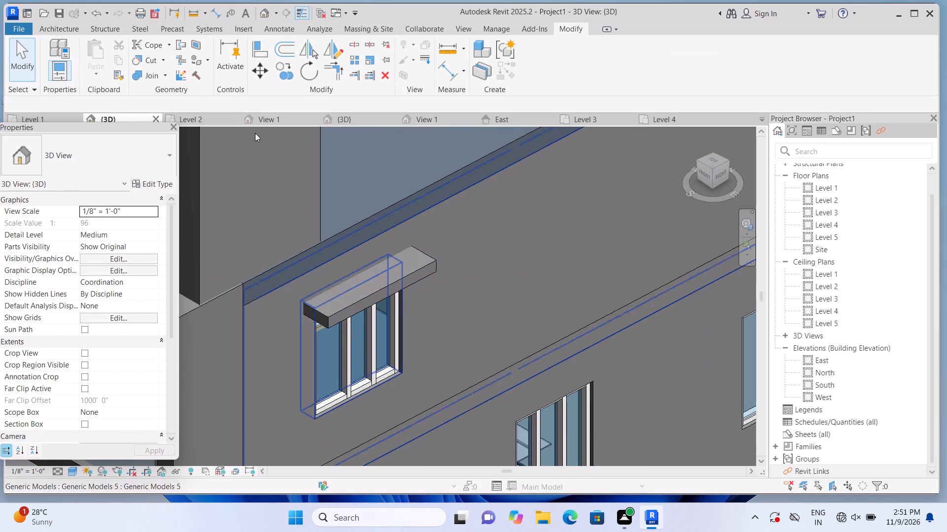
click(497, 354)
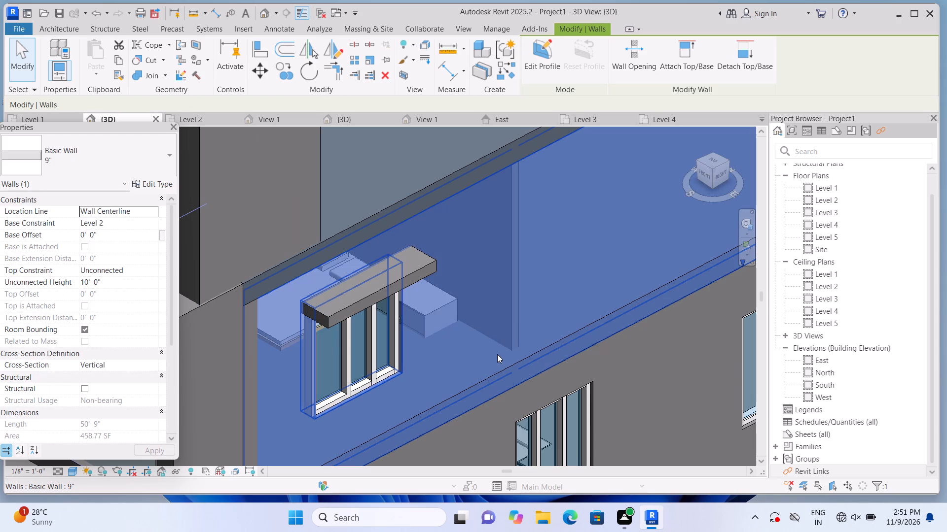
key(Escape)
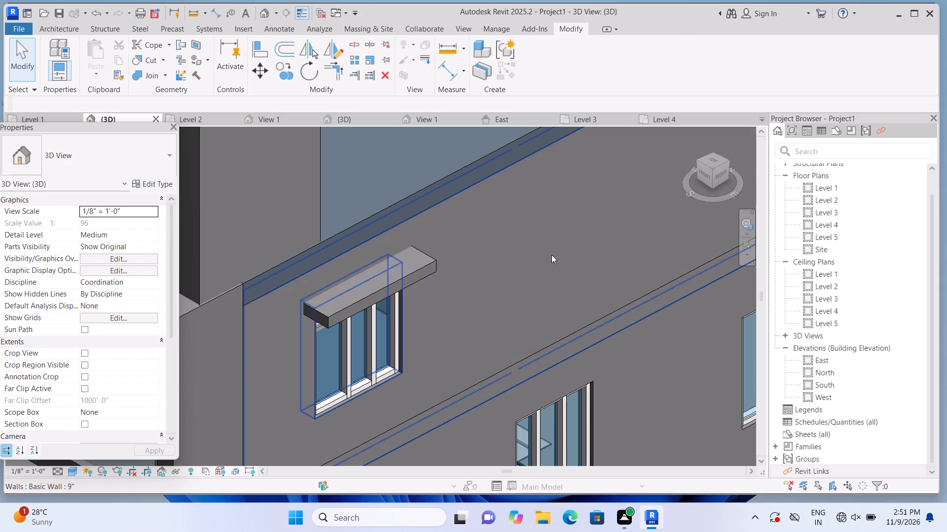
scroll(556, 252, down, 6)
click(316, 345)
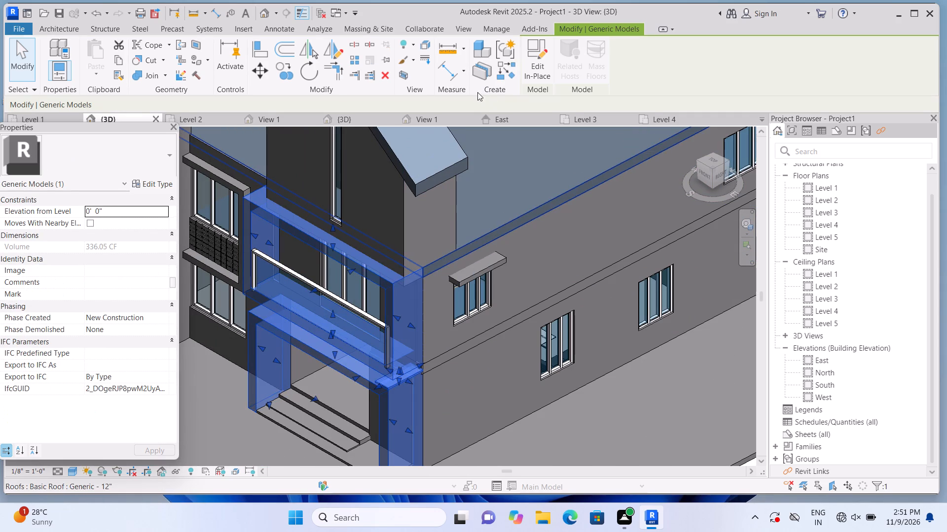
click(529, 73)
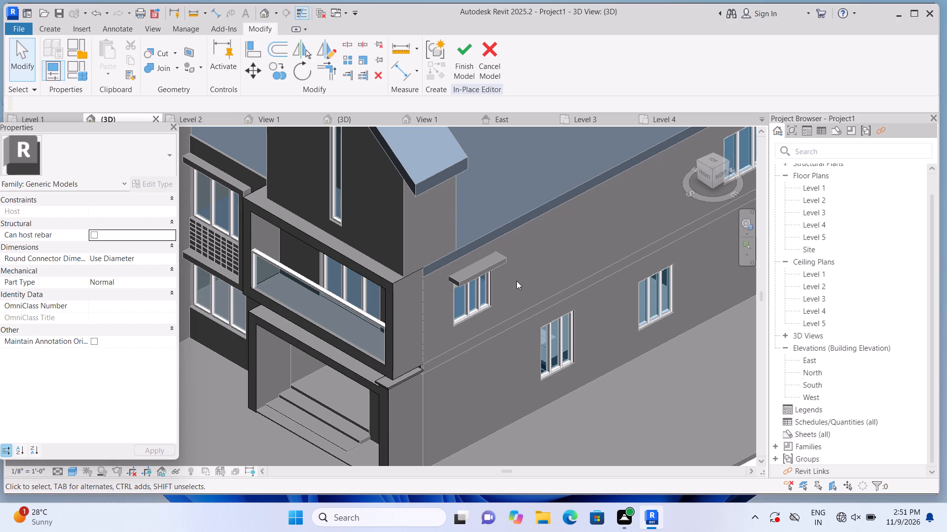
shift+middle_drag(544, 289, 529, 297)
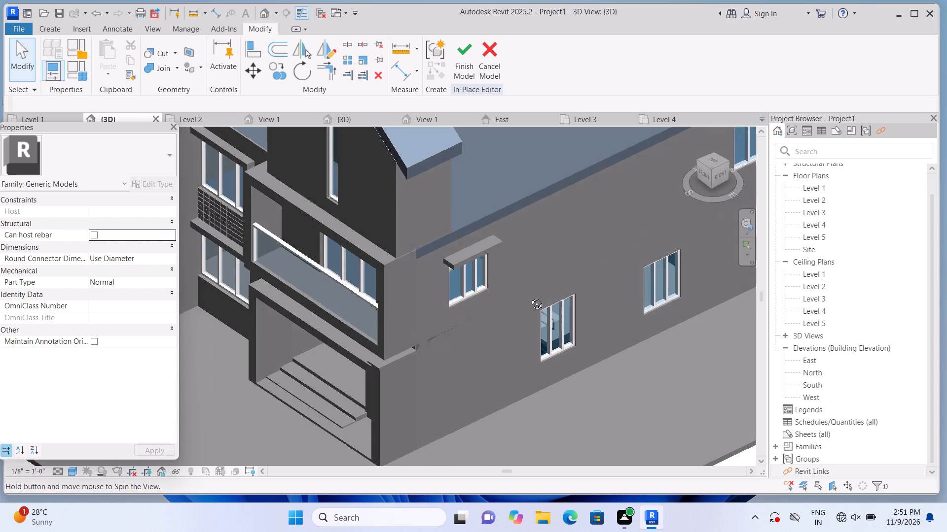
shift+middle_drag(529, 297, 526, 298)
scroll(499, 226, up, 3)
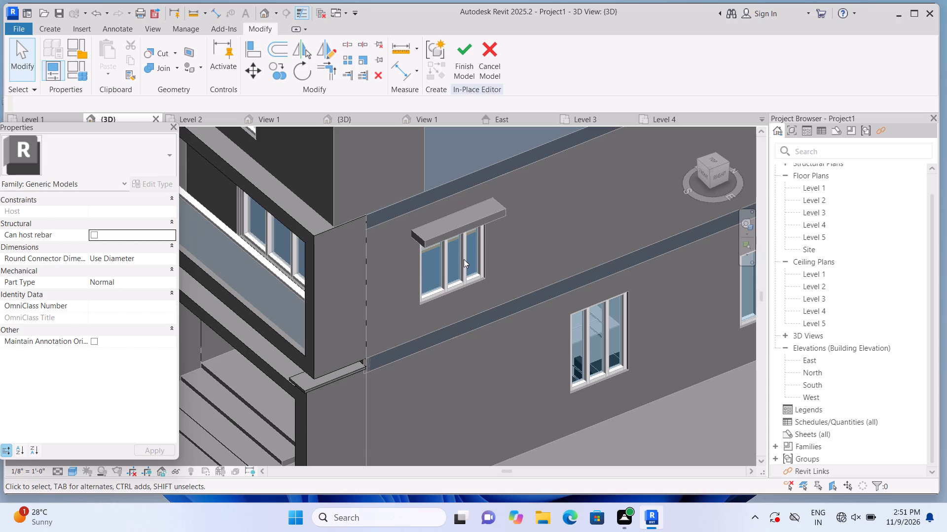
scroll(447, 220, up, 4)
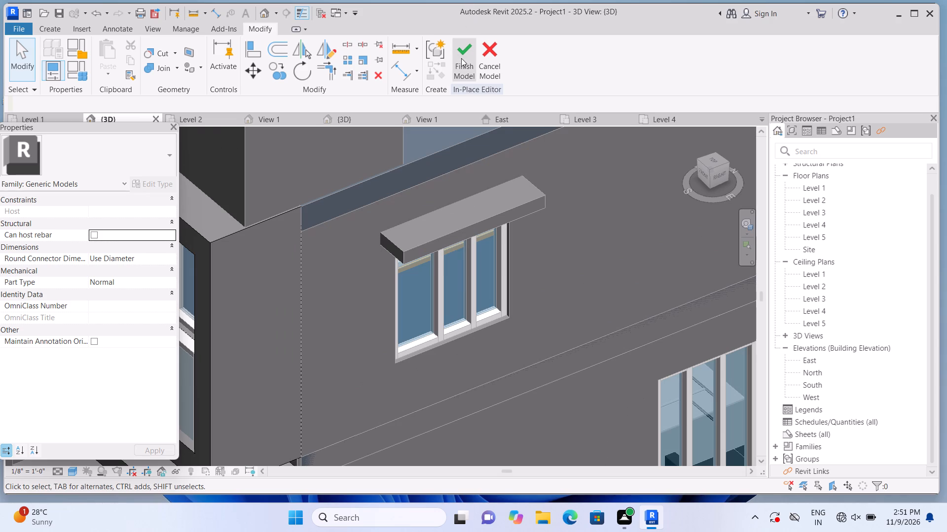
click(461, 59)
Stretch the sunshade slab's outer long edge slightly further out from the side wall.
scroll(493, 204, up, 1)
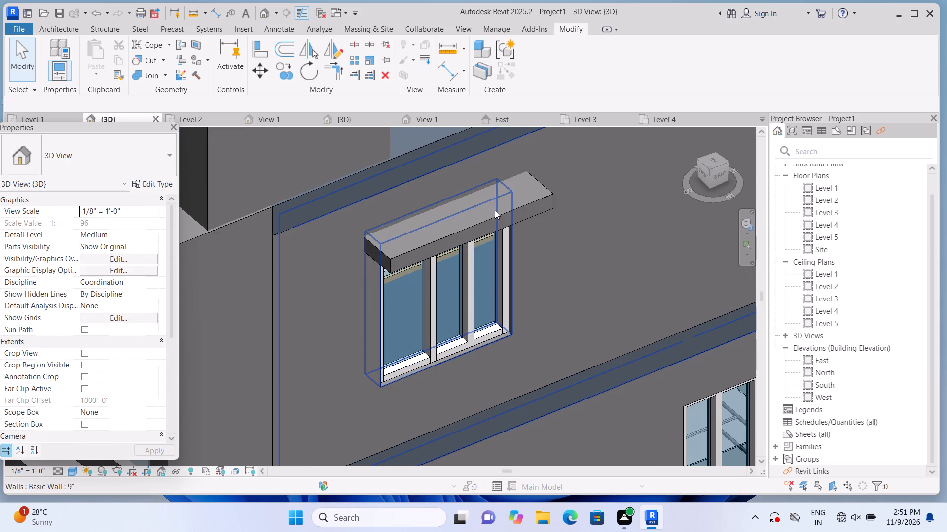
click(495, 210)
scroll(493, 219, up, 3)
drag(465, 237, 470, 242)
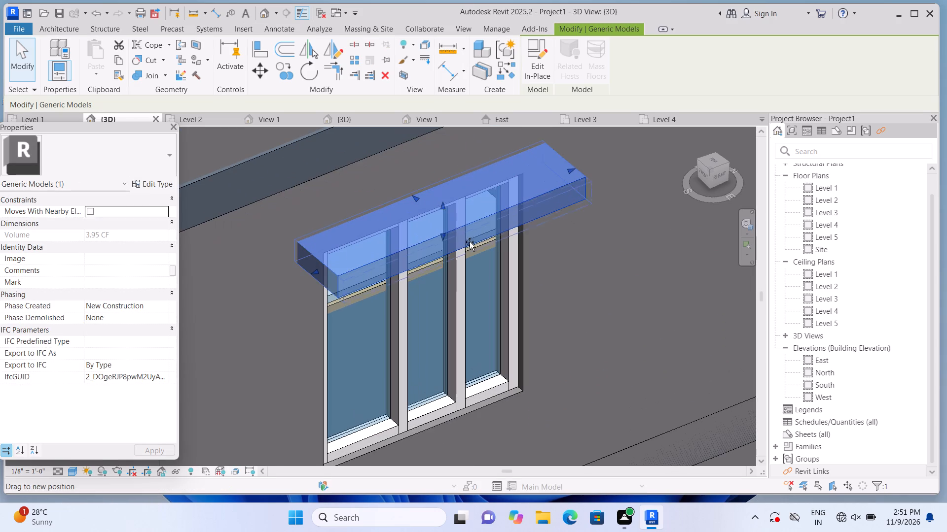
drag(470, 242, 471, 243)
key(Escape)
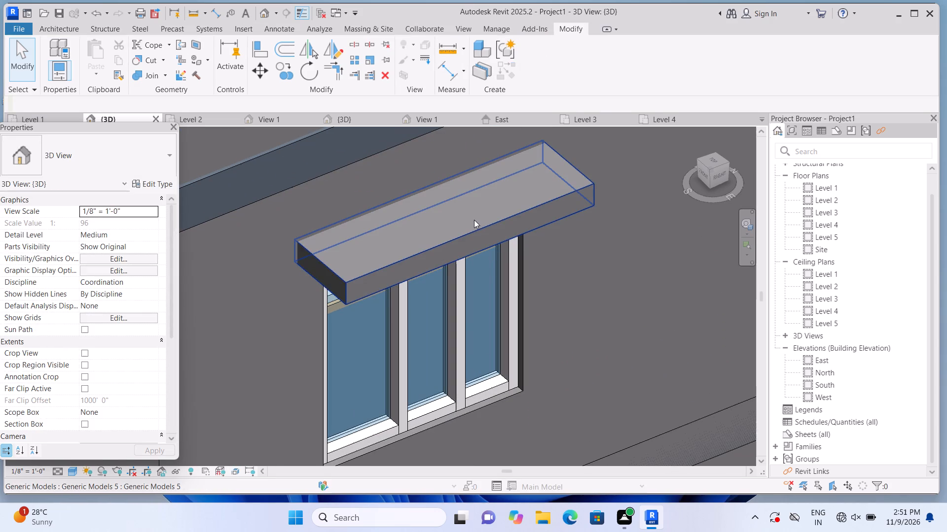
Shorten the sunshade slab slightly at its end farther from the front balcony.
click(472, 220)
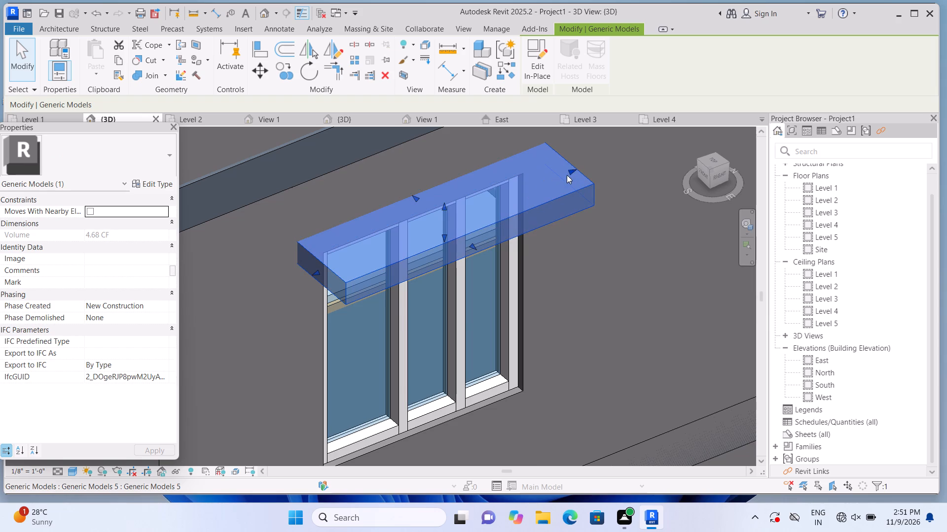
drag(573, 169, 559, 177)
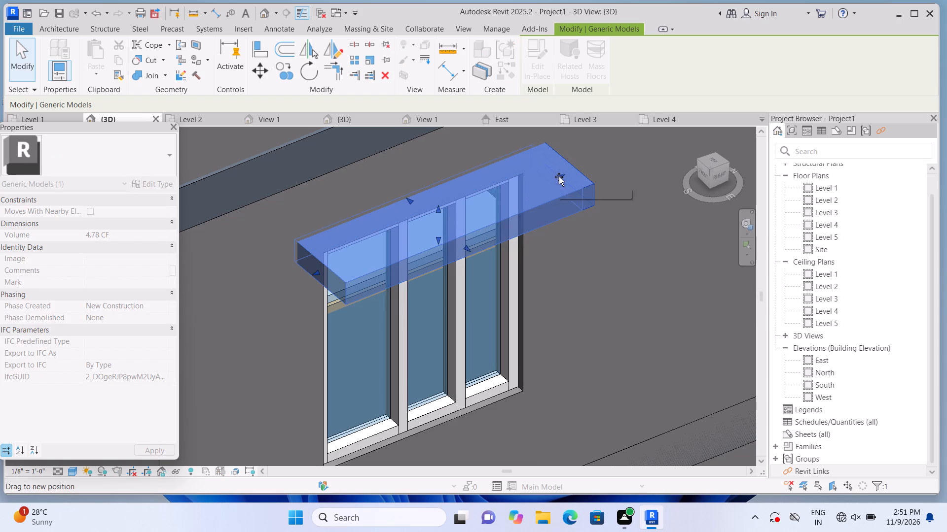
drag(559, 177, 559, 177)
key(Escape)
Open the front balcony frame's generic model for in-place editing.
scroll(559, 205, down, 7)
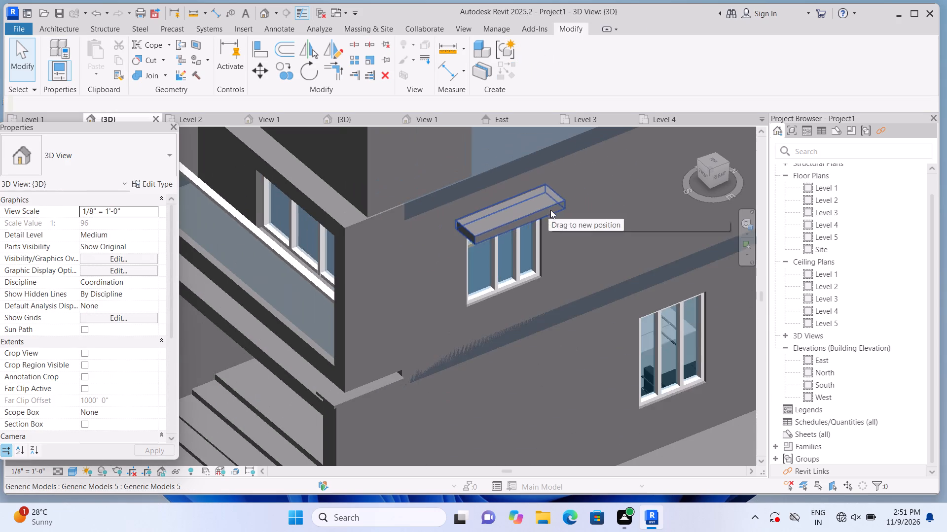
middle_drag(577, 279, 467, 285)
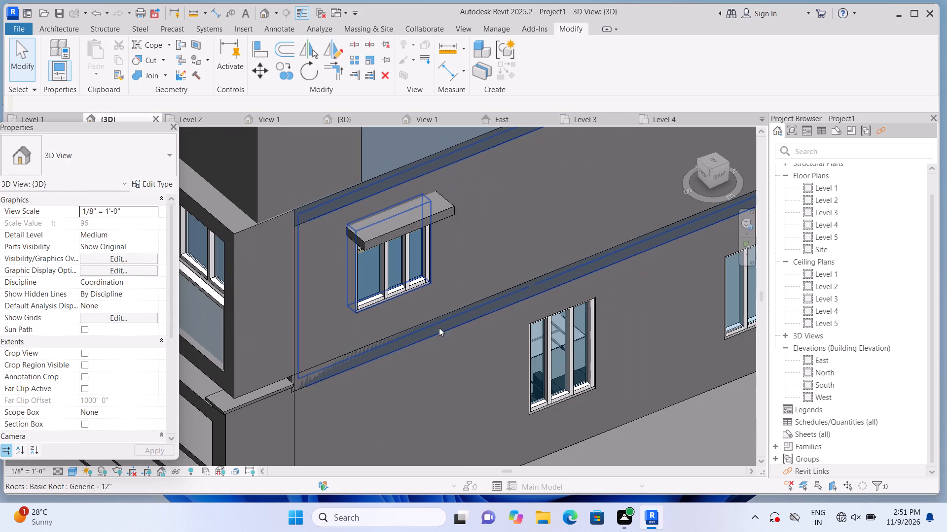
scroll(334, 325, down, 3)
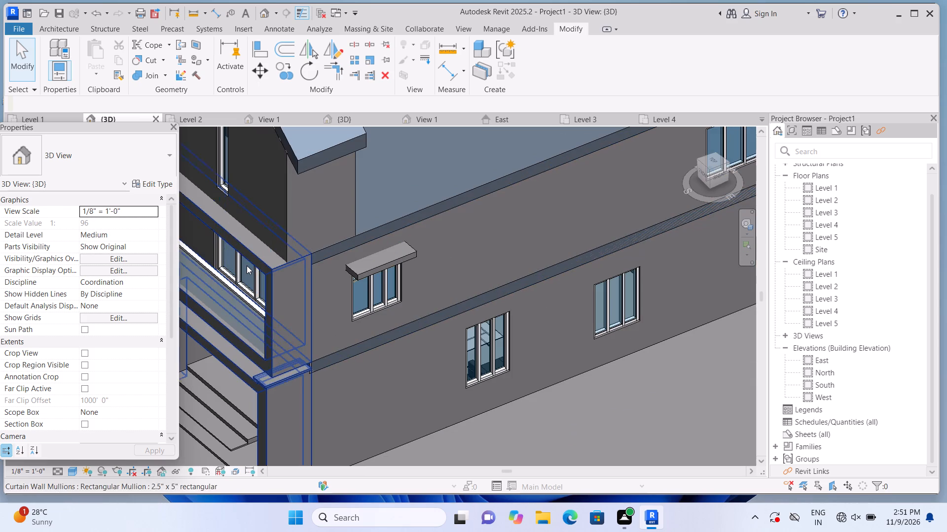
click(265, 292)
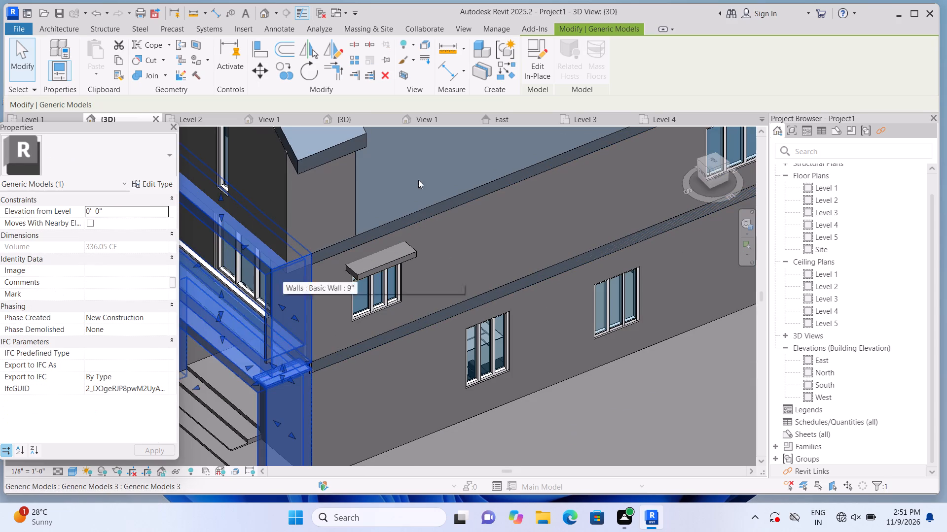
click(526, 77)
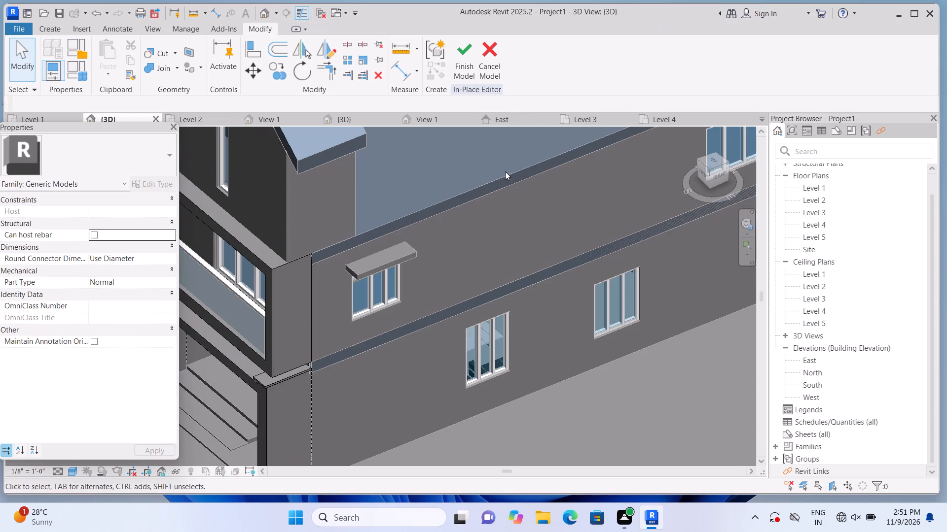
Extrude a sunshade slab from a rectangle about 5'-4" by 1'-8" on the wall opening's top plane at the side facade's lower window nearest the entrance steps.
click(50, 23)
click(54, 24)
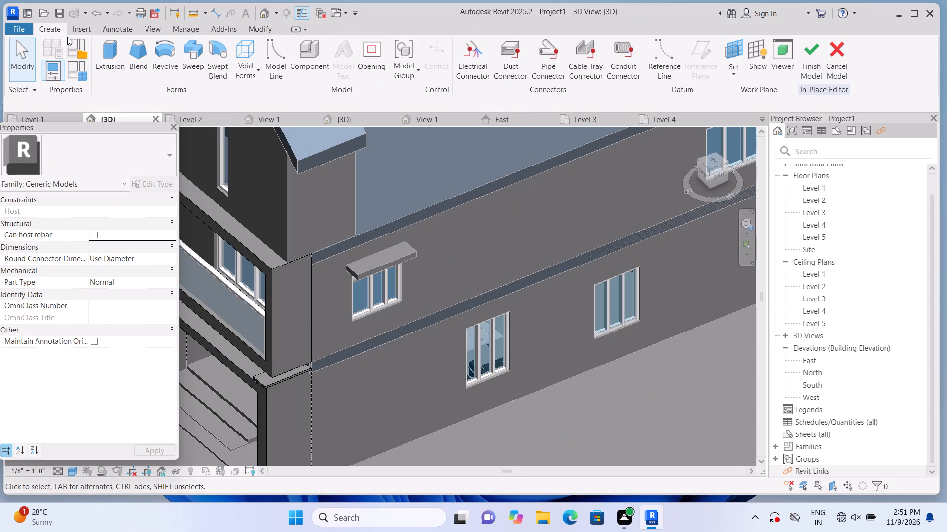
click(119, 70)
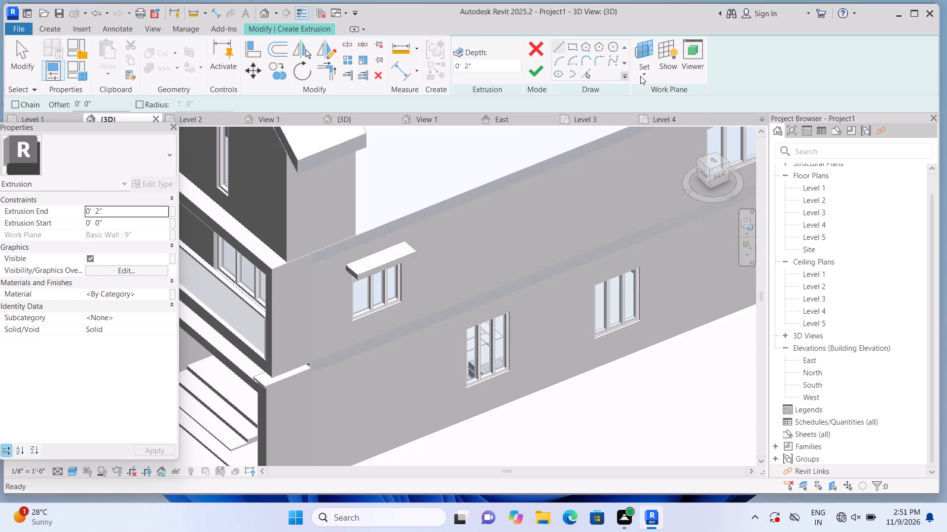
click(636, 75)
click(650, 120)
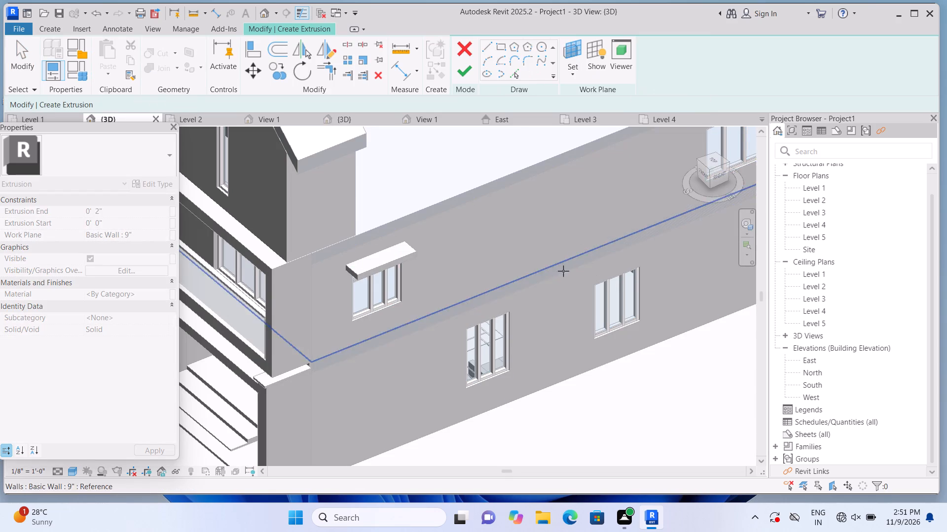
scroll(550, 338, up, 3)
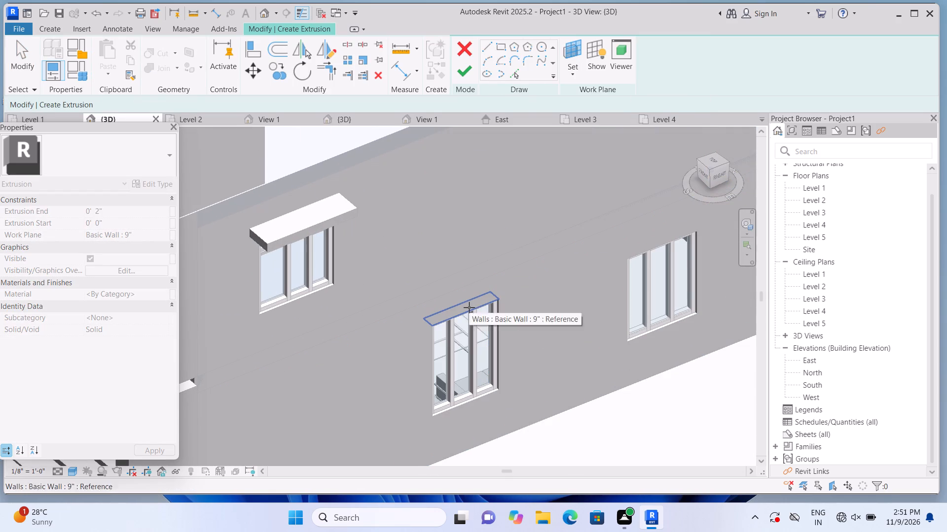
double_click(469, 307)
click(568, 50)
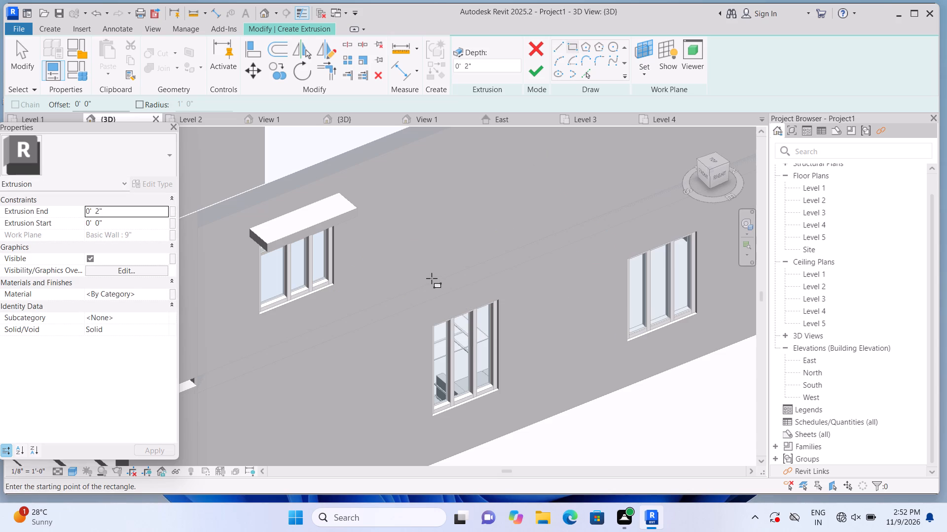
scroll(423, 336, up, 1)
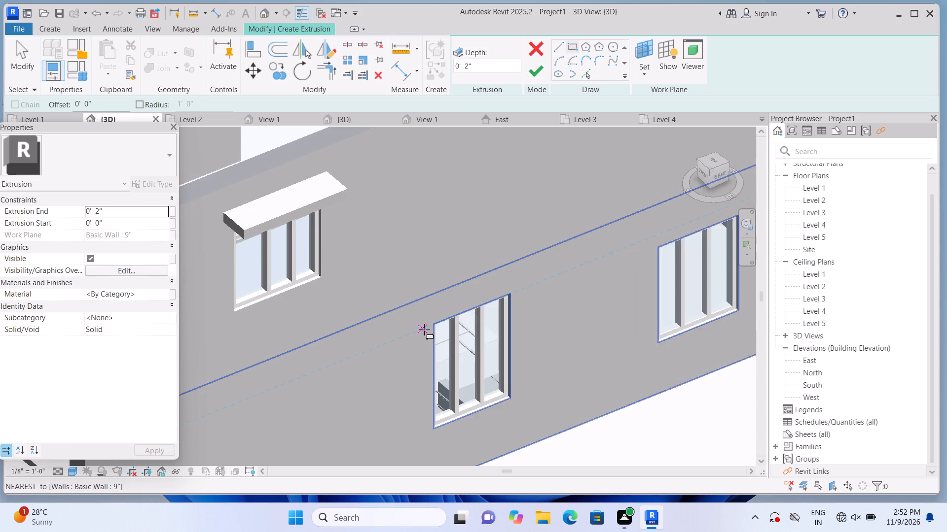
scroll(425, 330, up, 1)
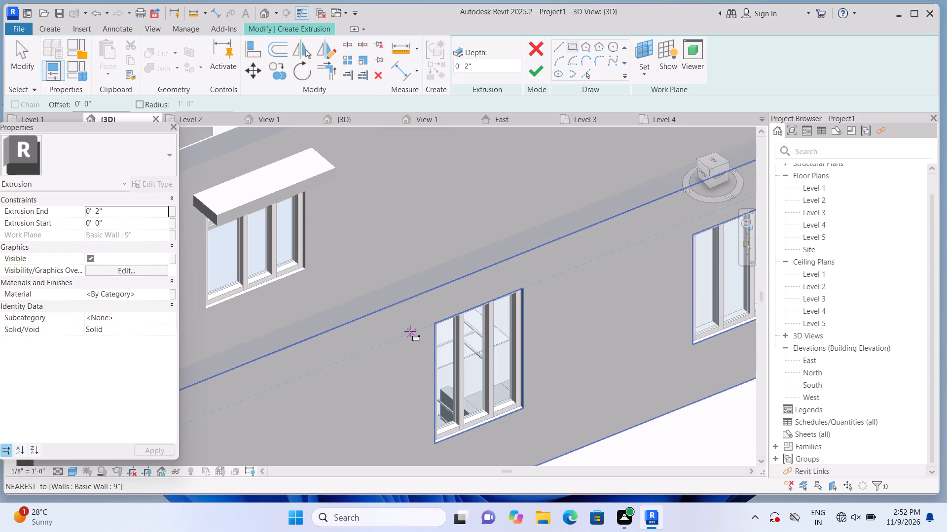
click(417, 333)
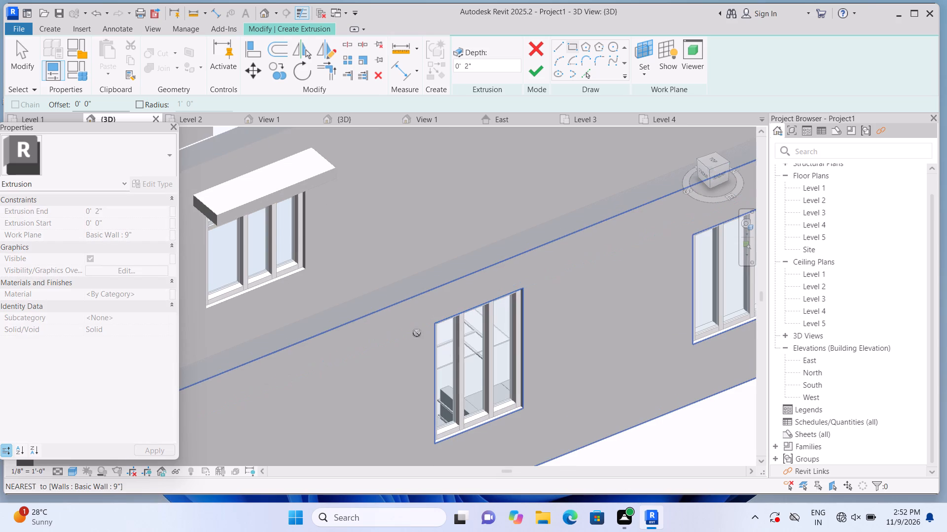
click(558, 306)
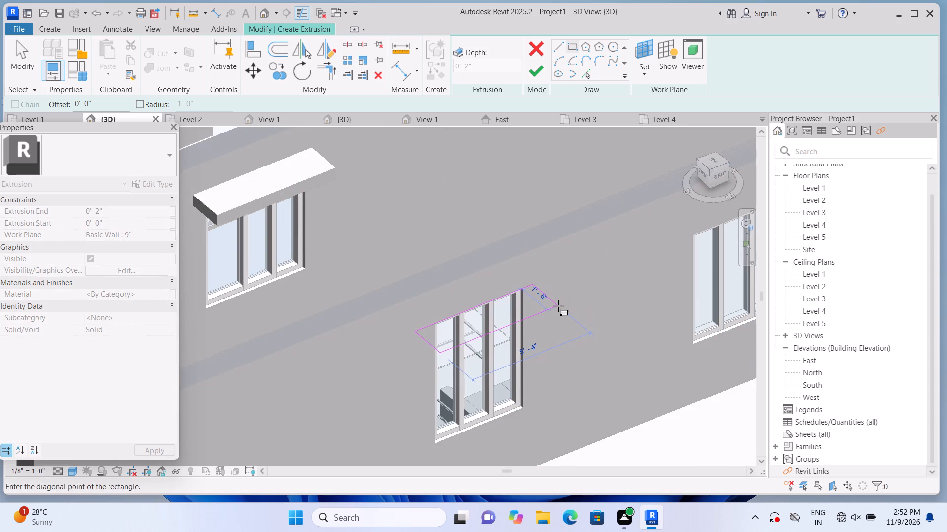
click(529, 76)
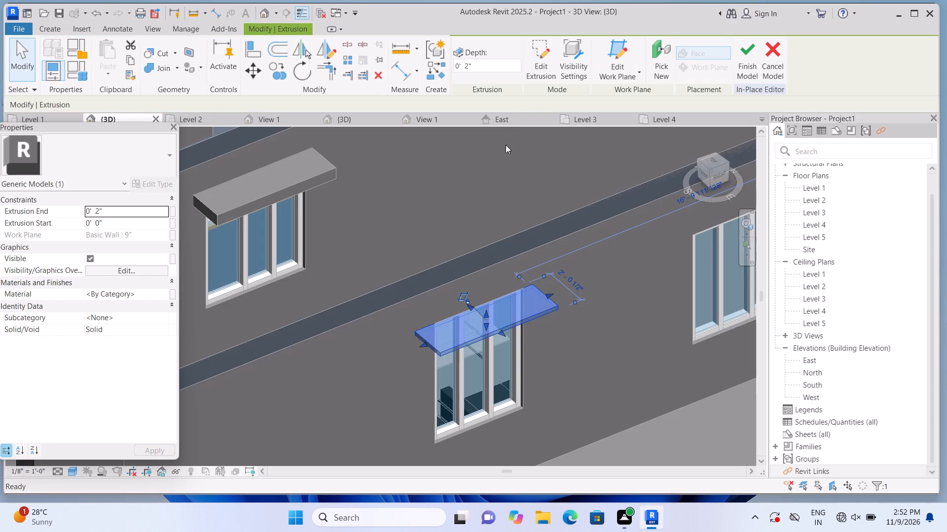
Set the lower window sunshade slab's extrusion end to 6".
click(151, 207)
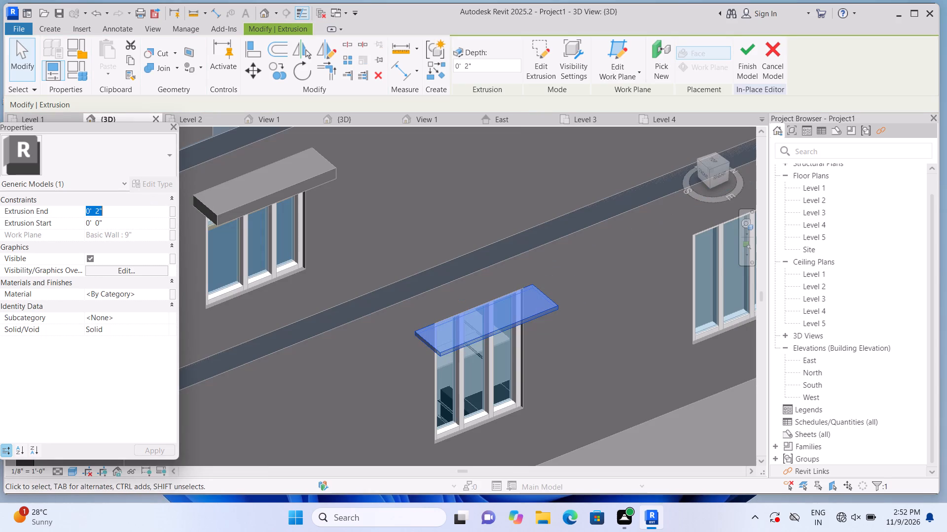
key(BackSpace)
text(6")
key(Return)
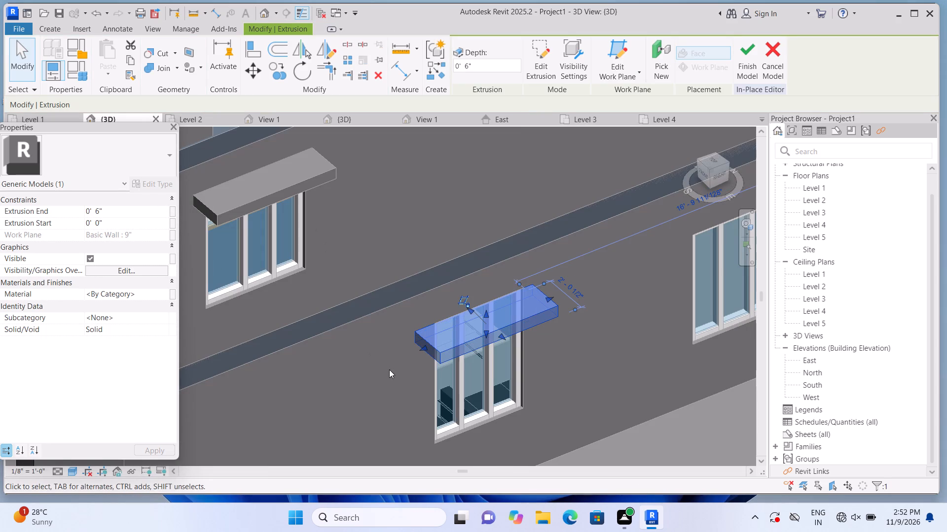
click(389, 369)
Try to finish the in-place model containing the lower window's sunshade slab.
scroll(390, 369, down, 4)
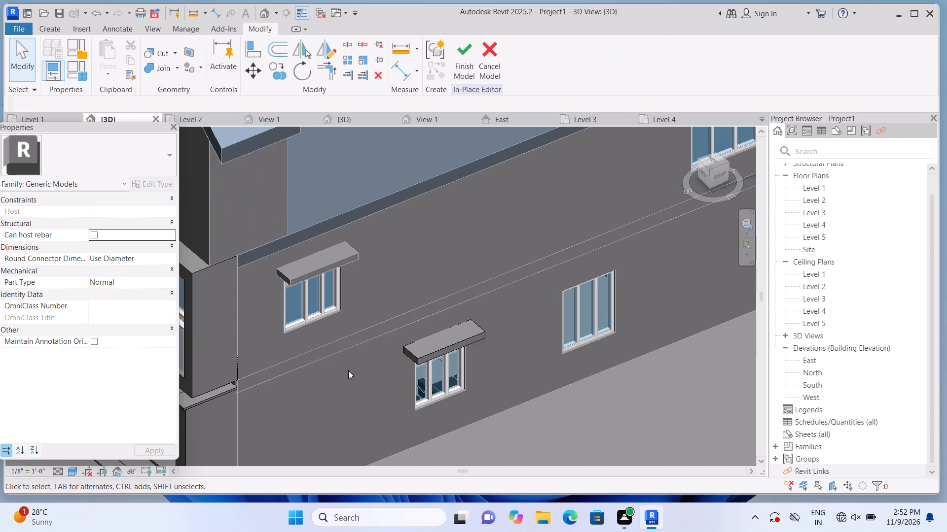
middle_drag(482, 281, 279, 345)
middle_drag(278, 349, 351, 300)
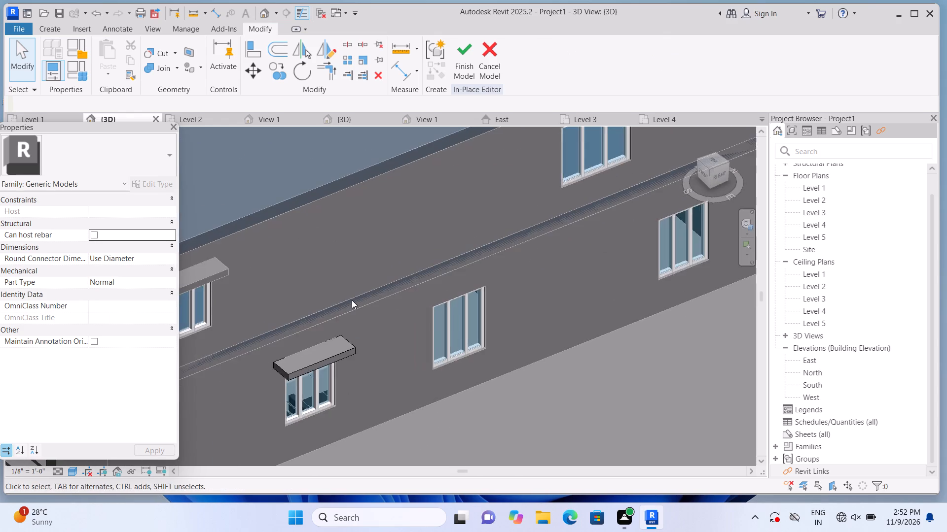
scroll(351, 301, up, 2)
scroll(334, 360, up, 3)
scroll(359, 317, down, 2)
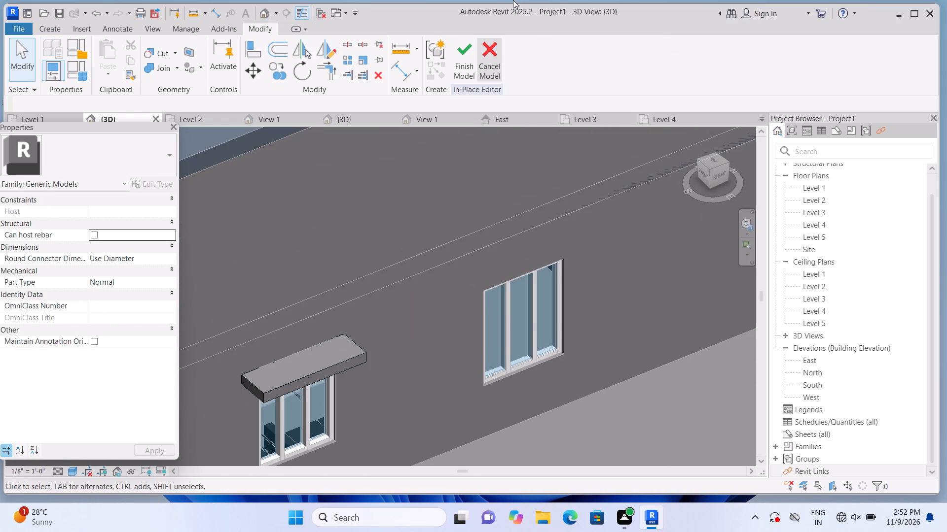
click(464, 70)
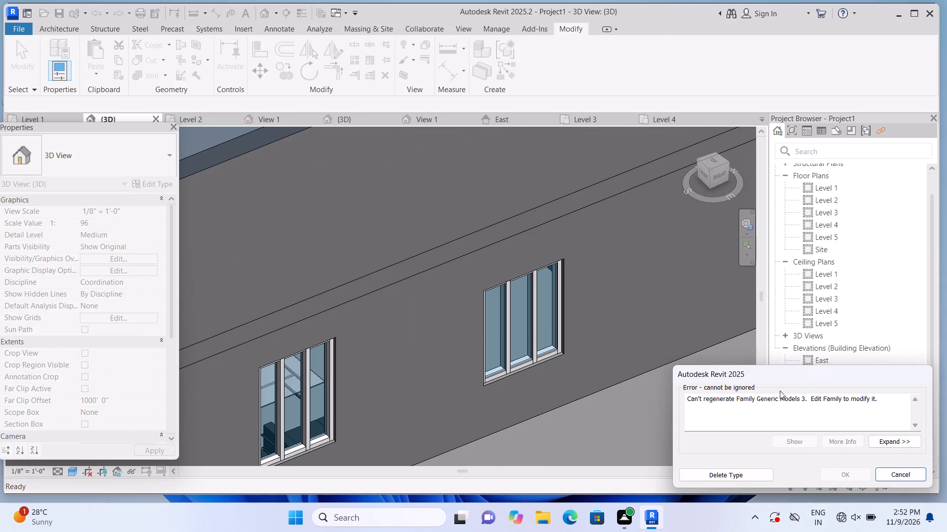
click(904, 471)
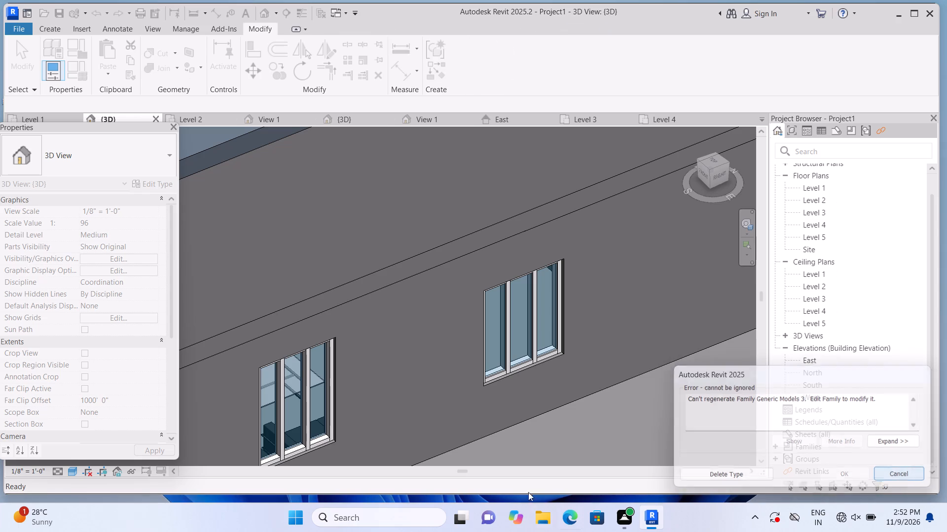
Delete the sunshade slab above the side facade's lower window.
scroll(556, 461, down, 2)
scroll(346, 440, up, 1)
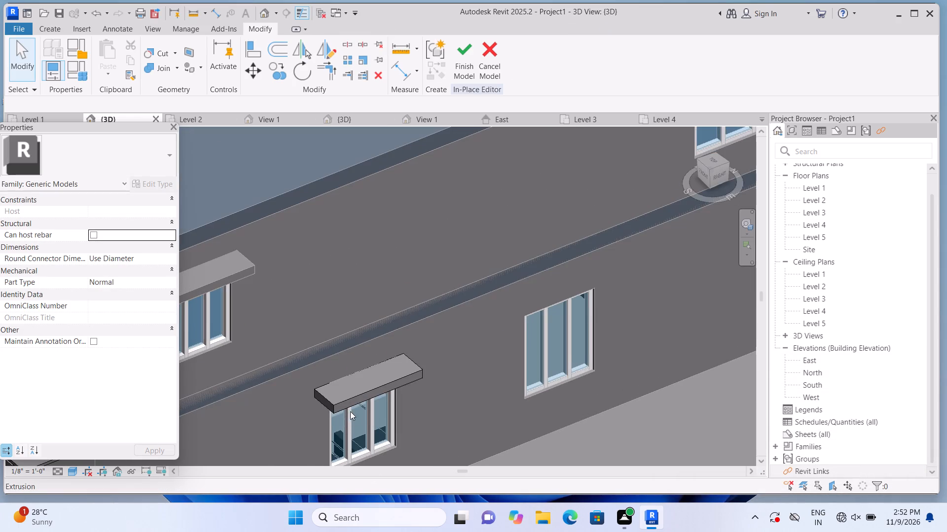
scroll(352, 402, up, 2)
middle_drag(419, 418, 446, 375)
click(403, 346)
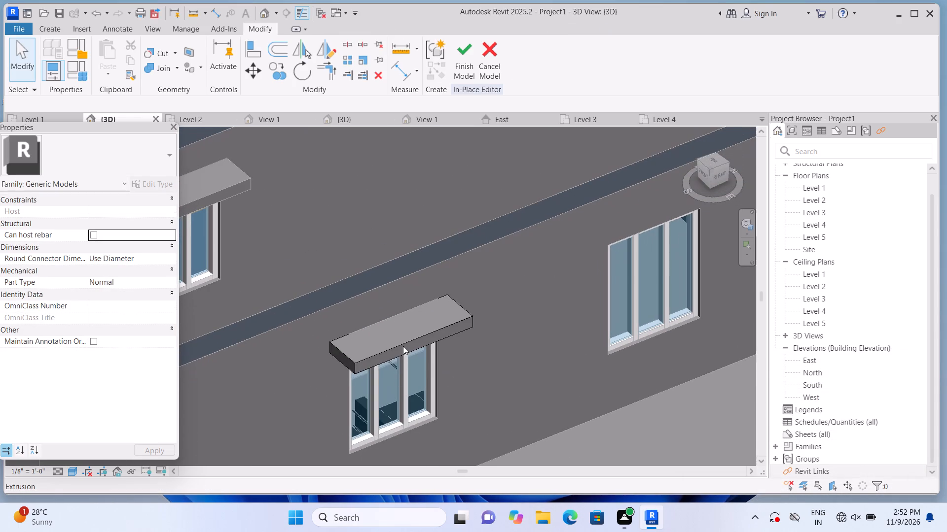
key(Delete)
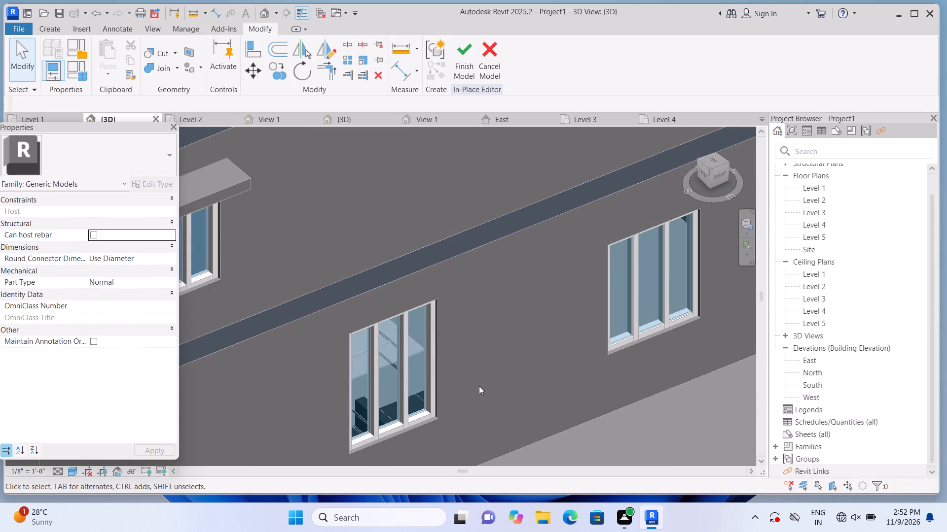
Extrude a sunshade slab from a rectangle about 6'-2" by 1'-9" on the lower window's curtain wall top plane.
click(54, 28)
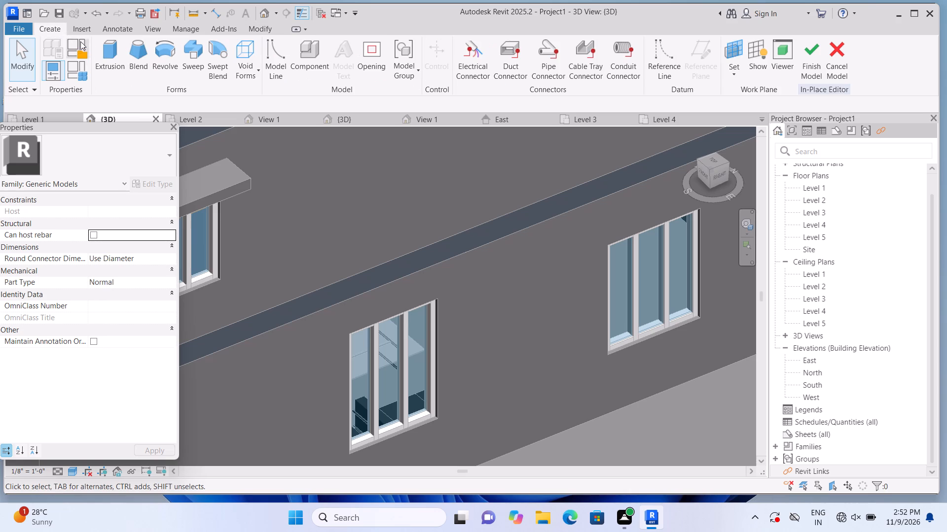
click(109, 52)
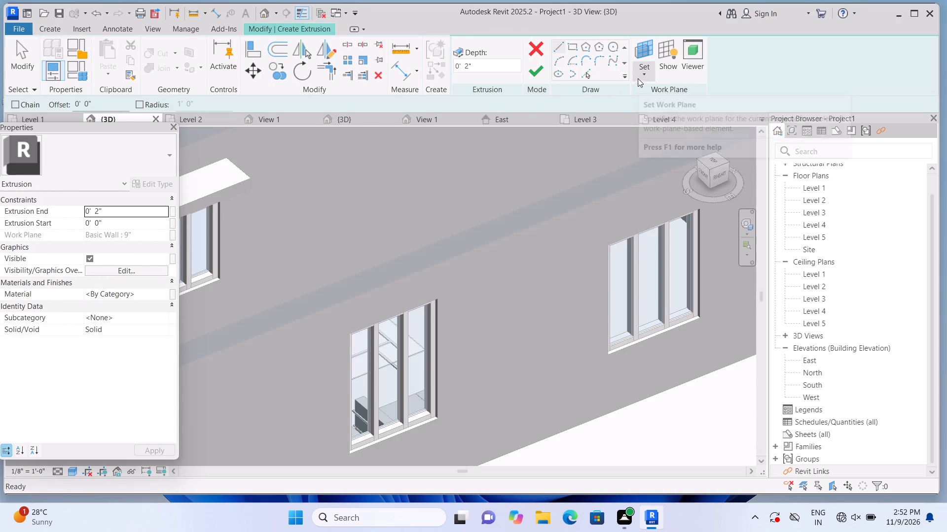
click(640, 74)
click(664, 117)
scroll(455, 313, up, 1)
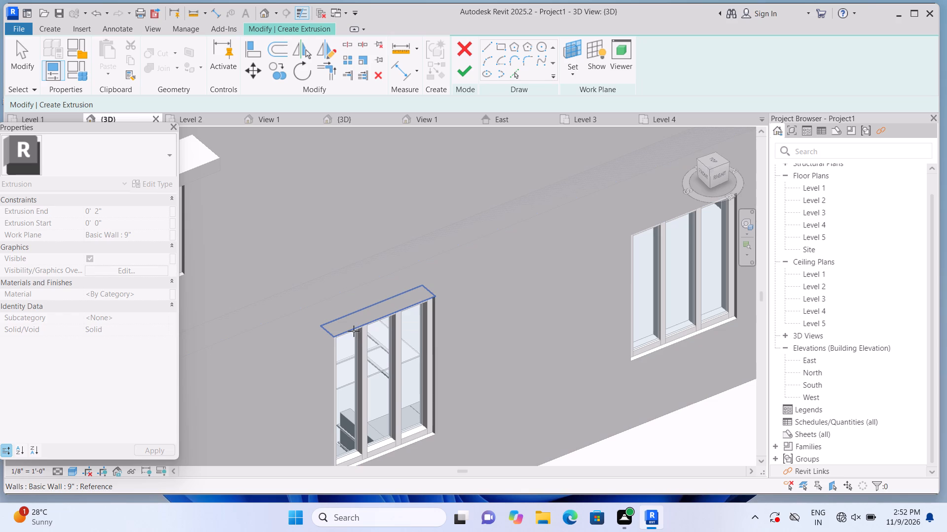
click(354, 330)
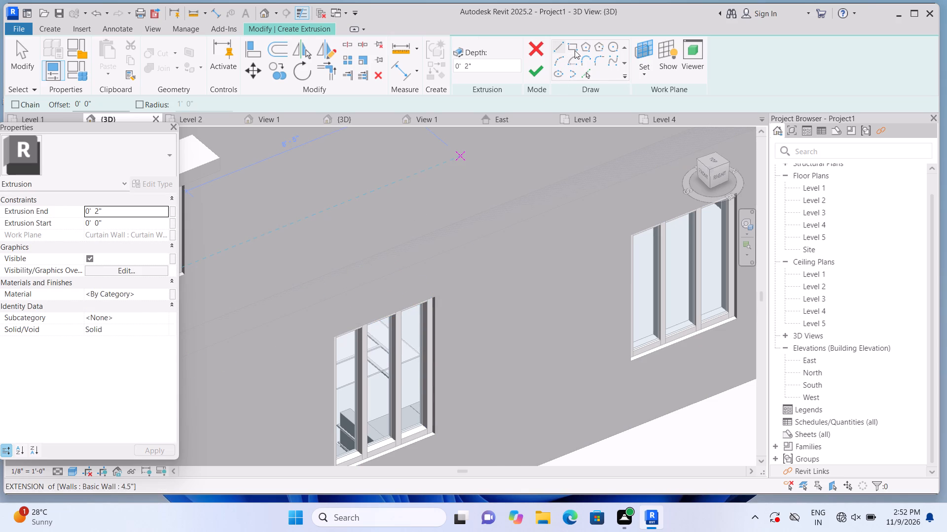
click(574, 47)
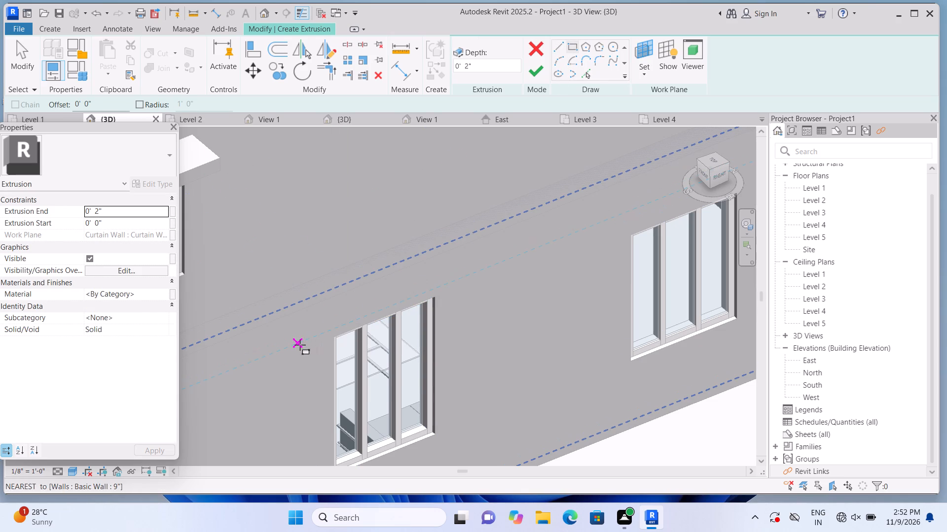
click(300, 345)
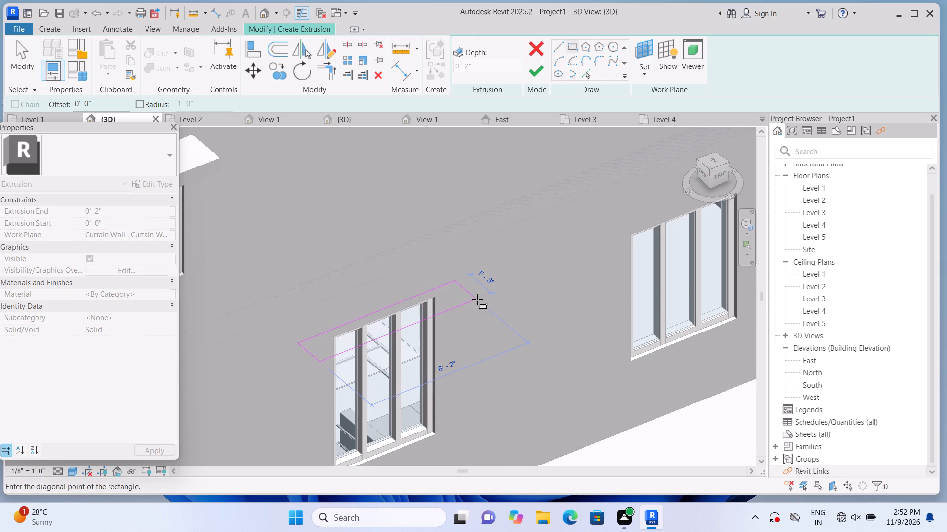
click(485, 306)
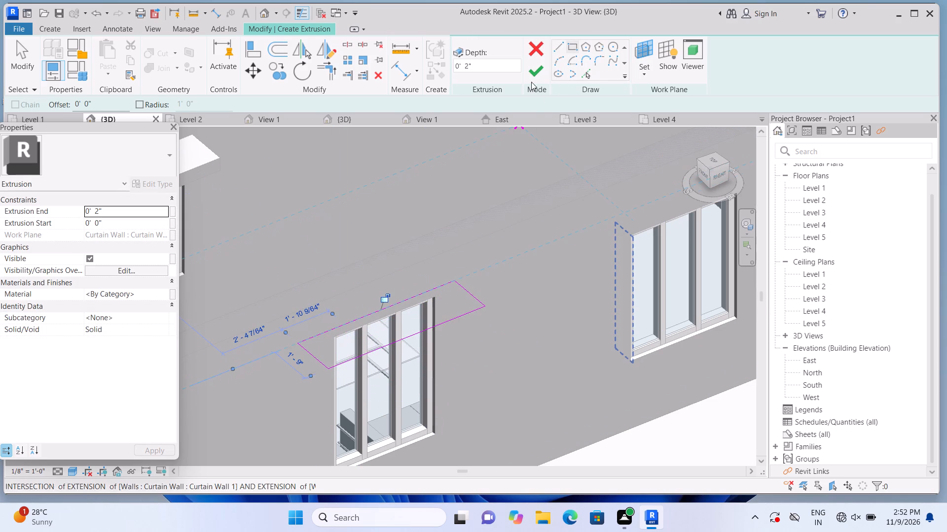
click(534, 72)
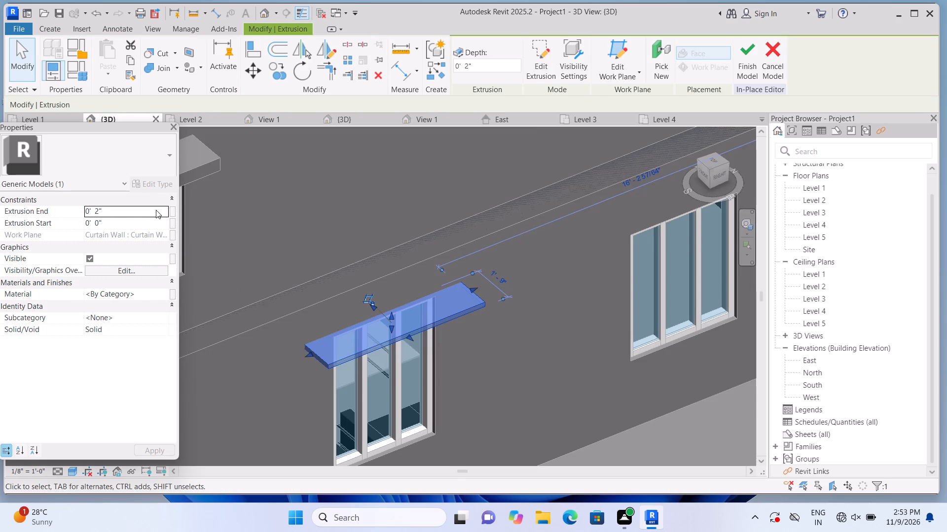
Set the new lower window sunshade slab's extrusion end to 6".
click(155, 210)
key(BackSpace)
text(6")
key(Return)
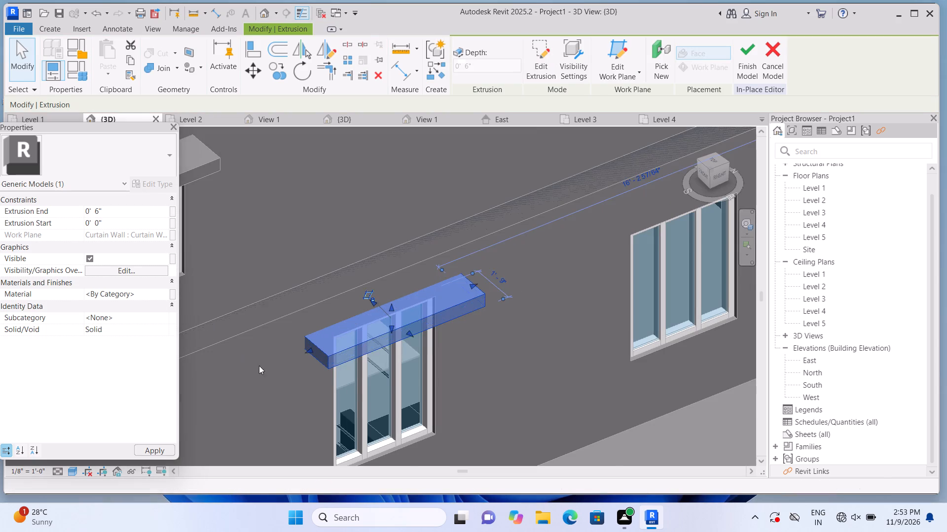
scroll(263, 365, up, 1)
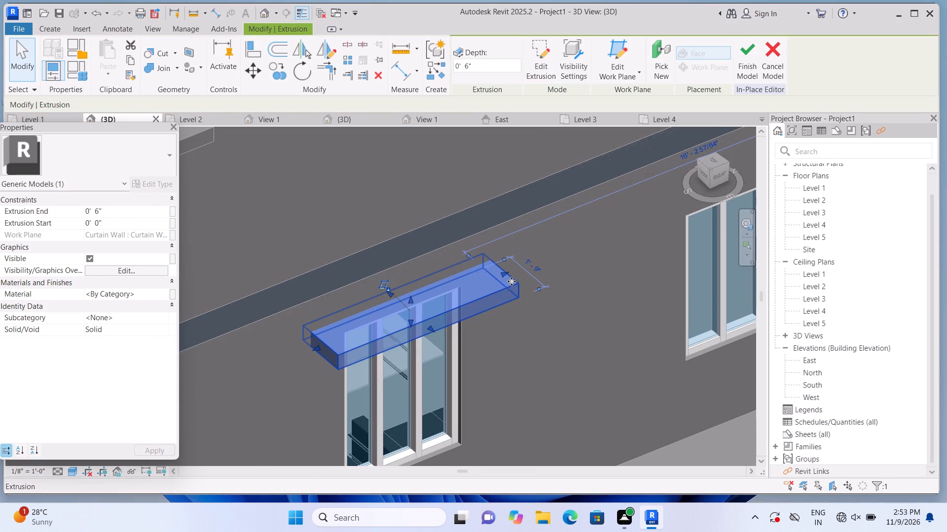
Shorten the lower window's sunshade slab slightly at its far end and extend its outward projection to about 2'-2".
drag(503, 271, 495, 277)
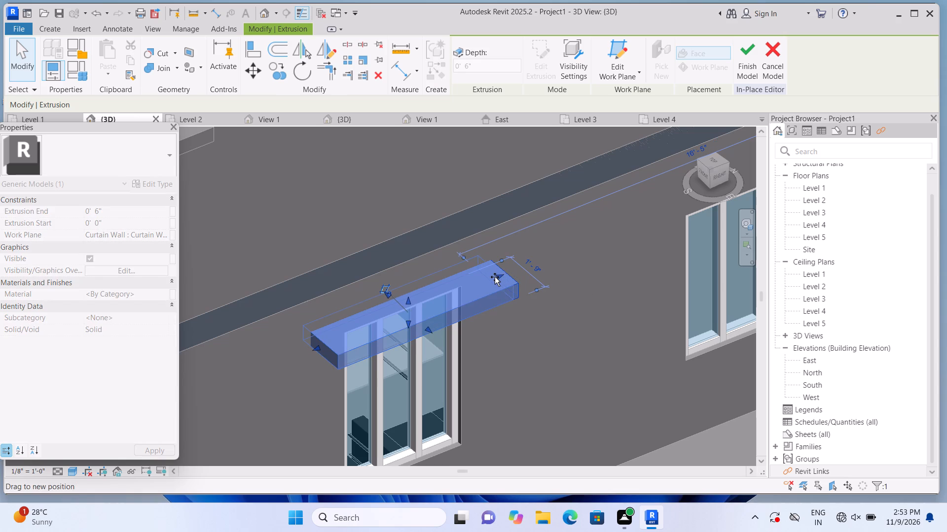
drag(495, 277, 492, 279)
click(492, 279)
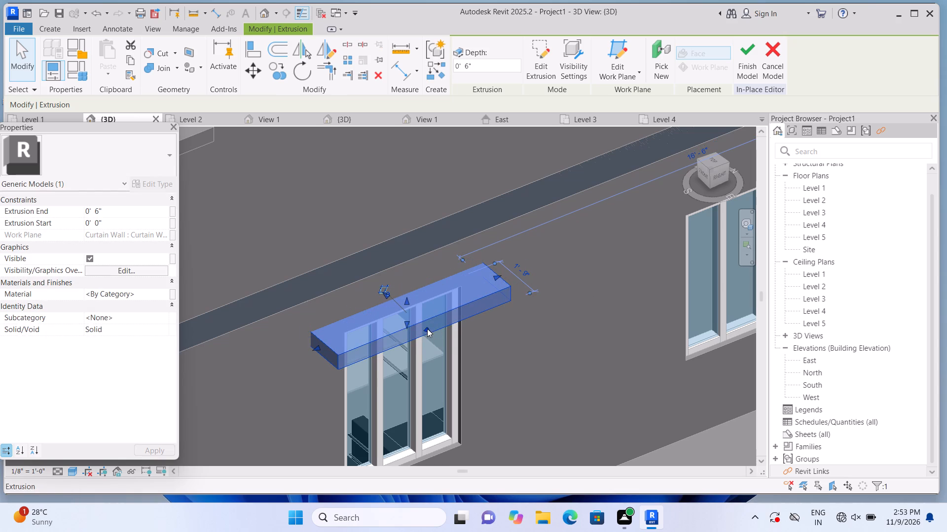
drag(426, 328, 434, 335)
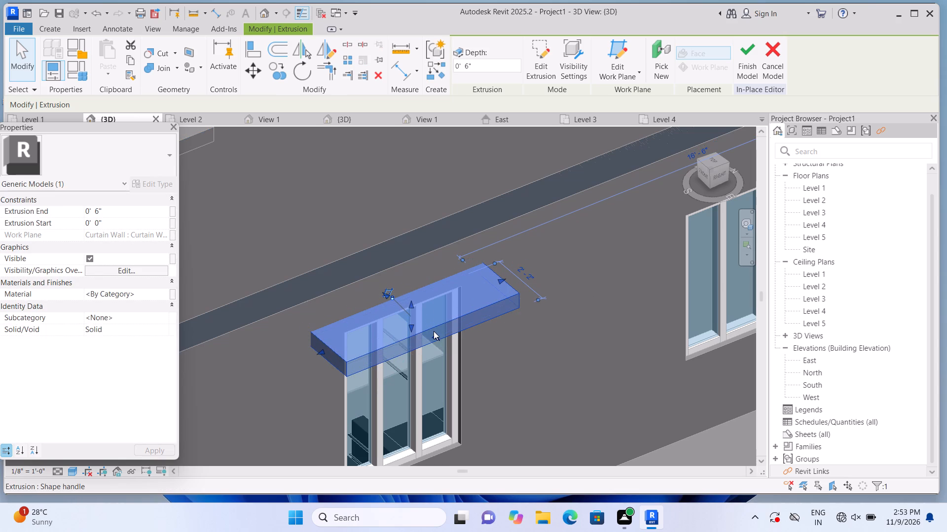
key(Escape)
Finish the in-place model containing the lower window's reshaped sunshade slab.
scroll(434, 332, down, 4)
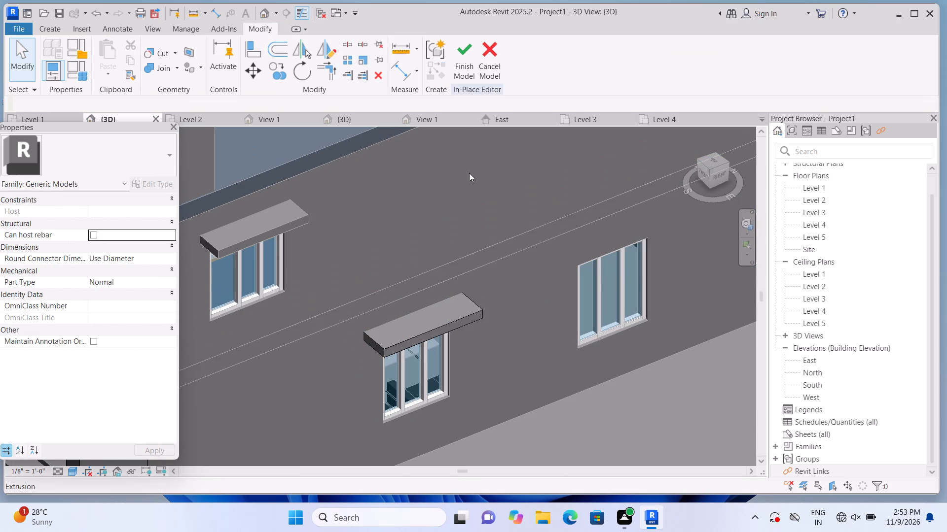
click(466, 76)
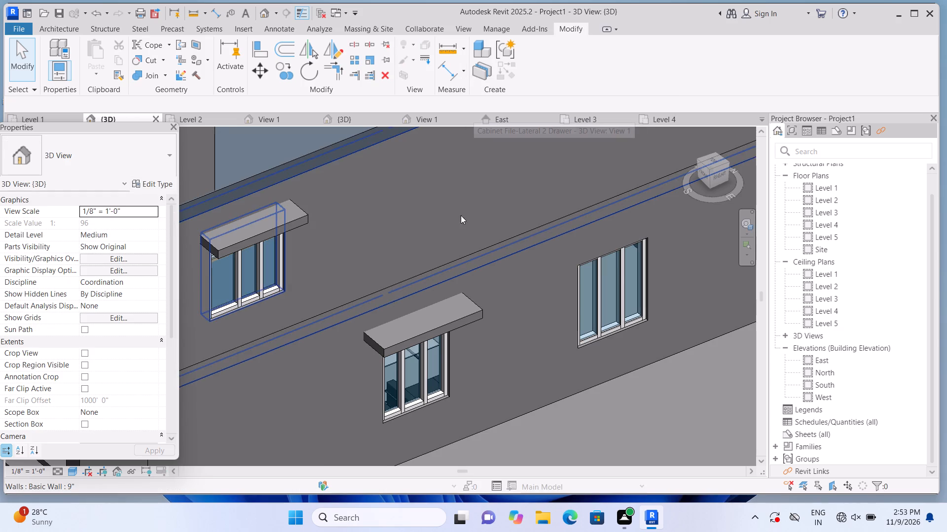
Reopen the in-place model containing the front corner frame and the lower window's sunshade slab for editing.
middle_drag(363, 261, 239, 286)
middle_click(223, 284)
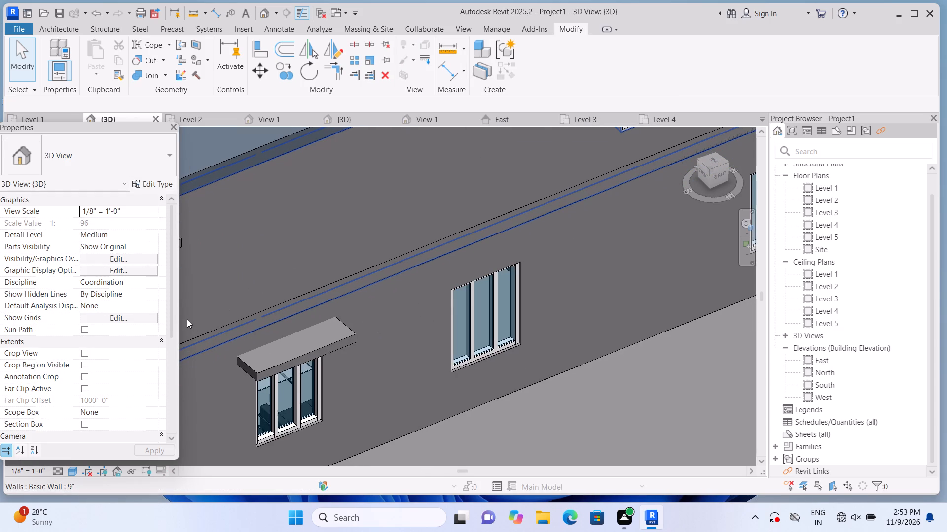
scroll(446, 206, down, 3)
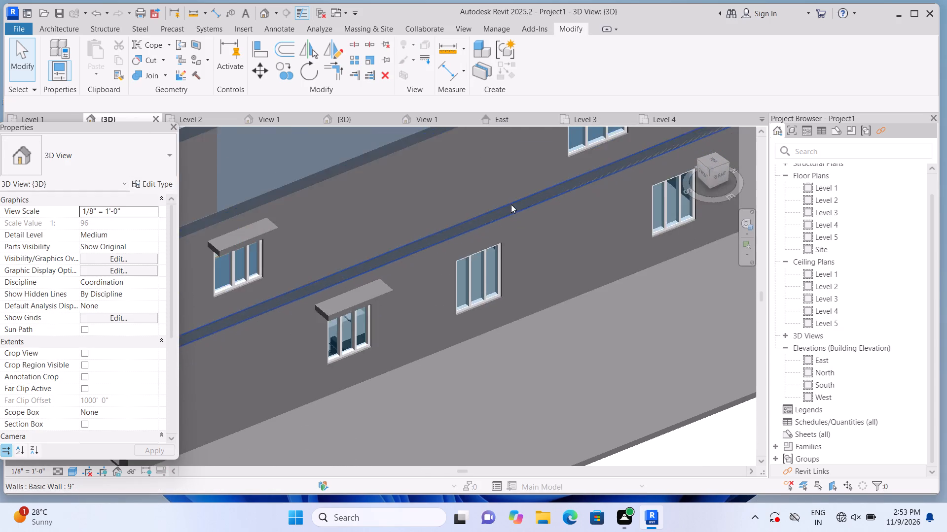
scroll(511, 204, down, 2)
click(227, 283)
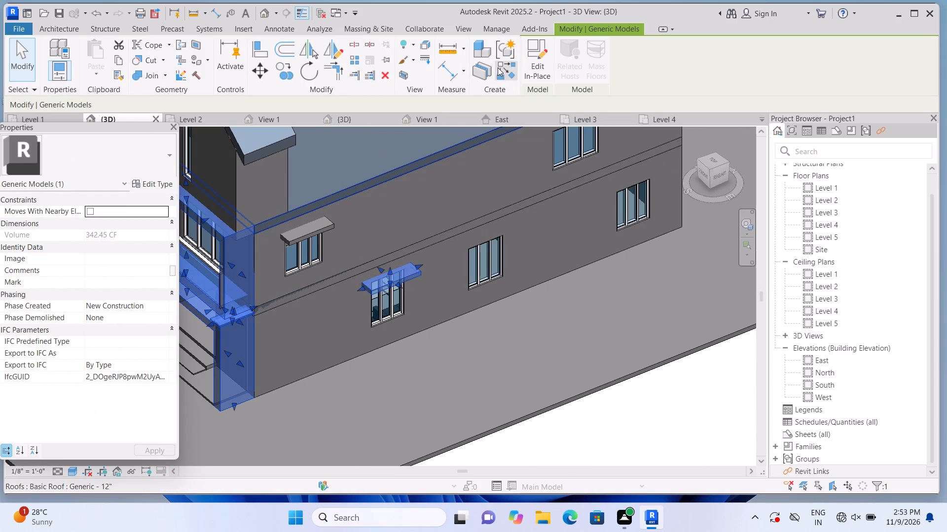
click(540, 63)
scroll(453, 199, up, 1)
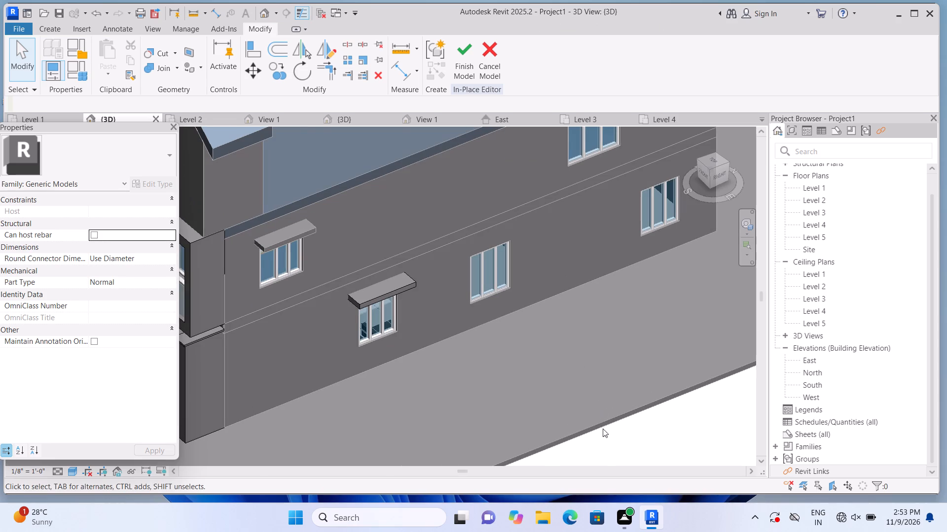
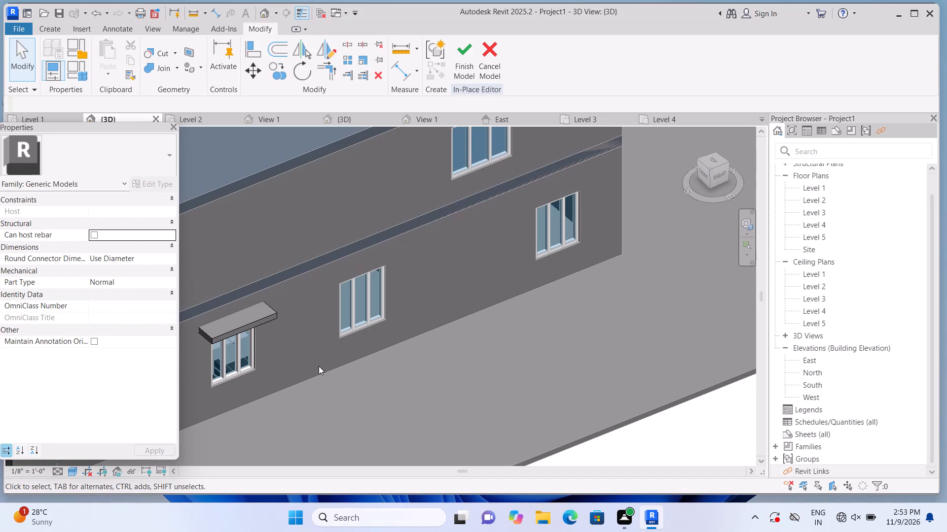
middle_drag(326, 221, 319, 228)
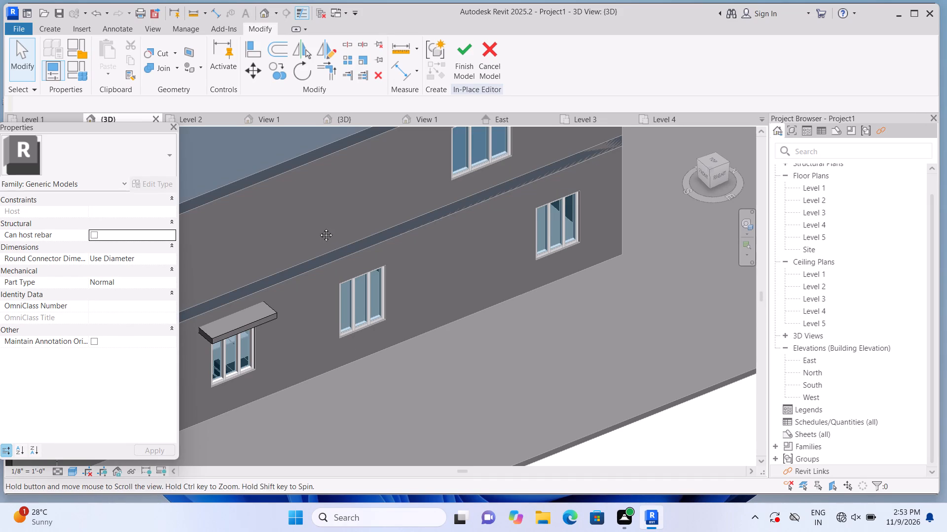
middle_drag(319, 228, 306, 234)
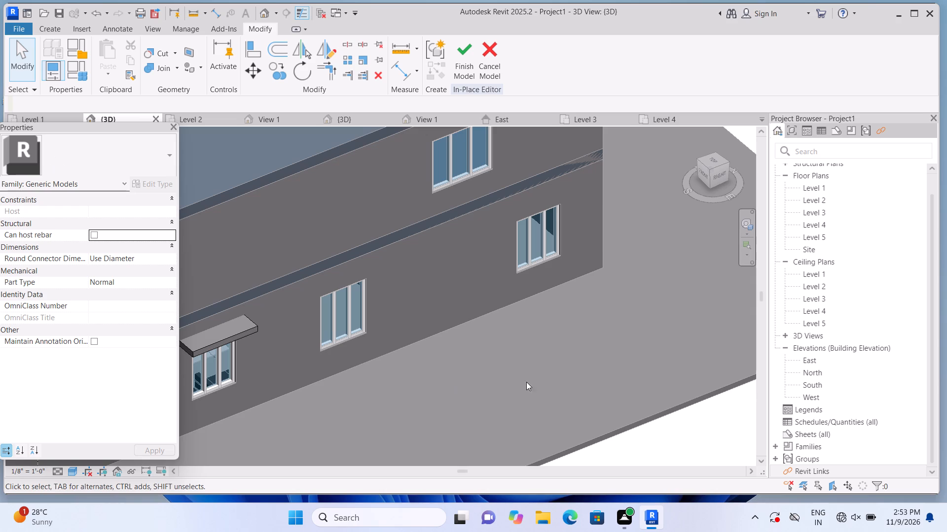
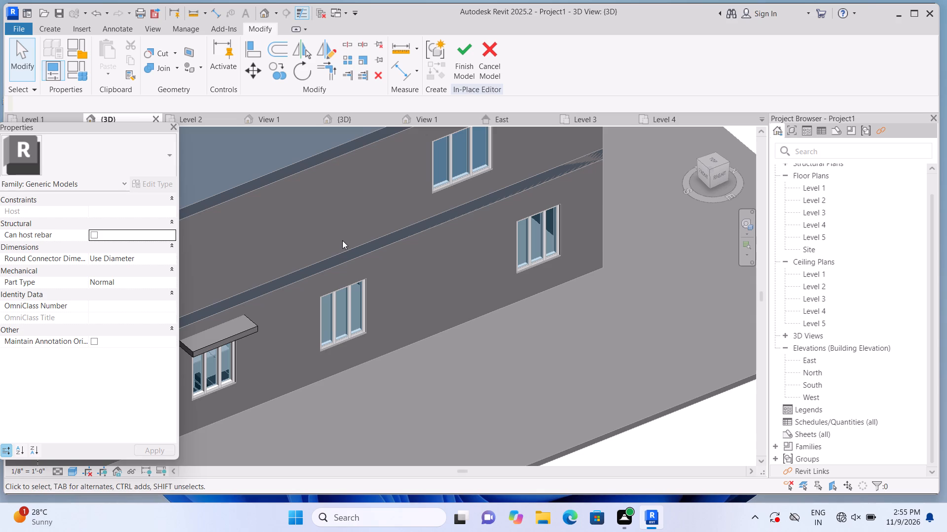
Start an extrusion with its work plane picked on the head of the lower window beside the existing sunshade.
middle_drag(339, 246, 323, 253)
right_drag(336, 248, 323, 253)
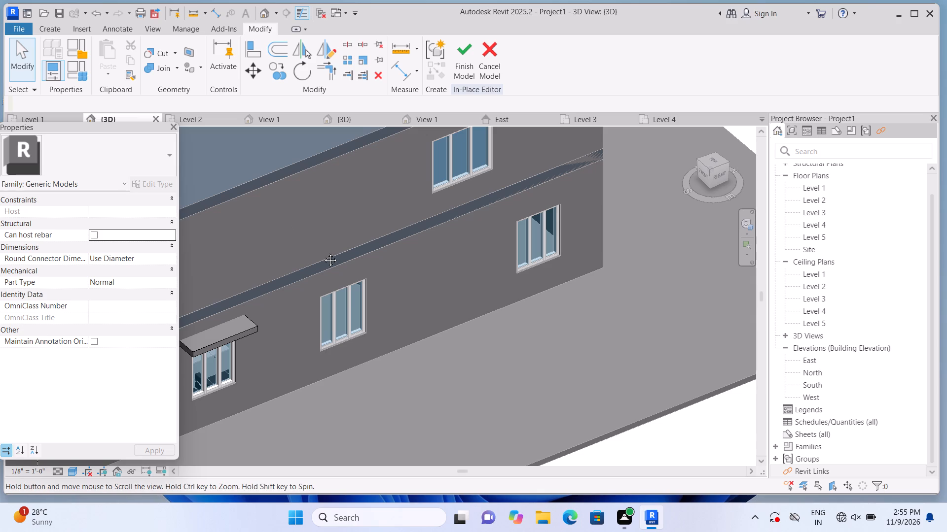
right_drag(323, 253, 305, 256)
middle_drag(323, 253, 298, 252)
middle_drag(377, 275, 384, 255)
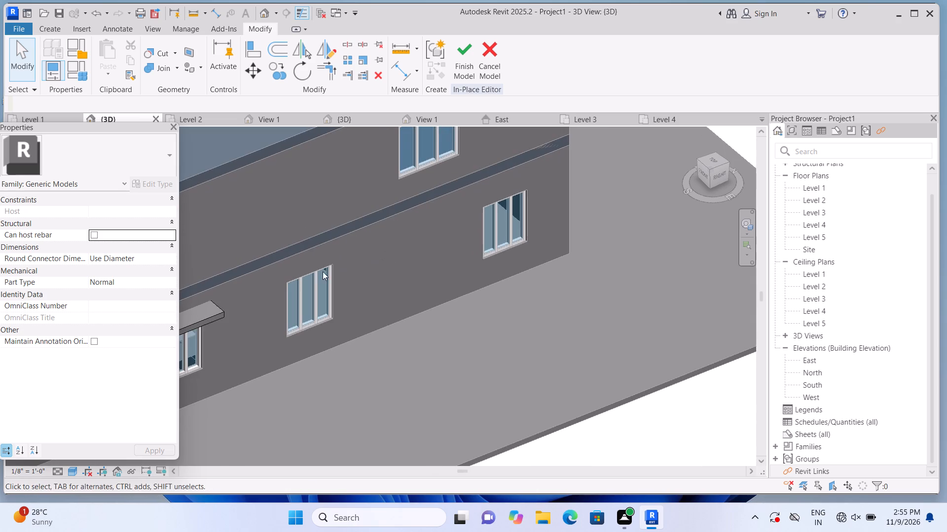
scroll(220, 290, up, 1)
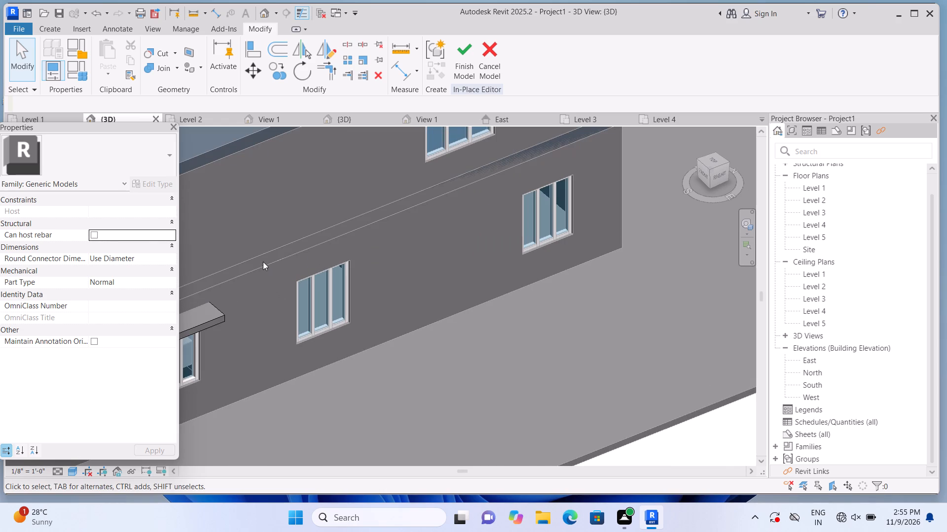
click(54, 31)
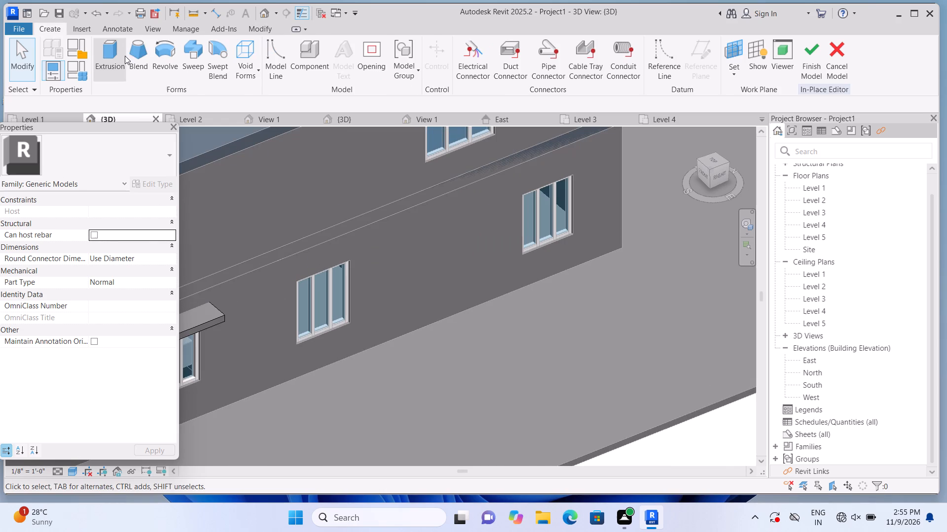
click(117, 56)
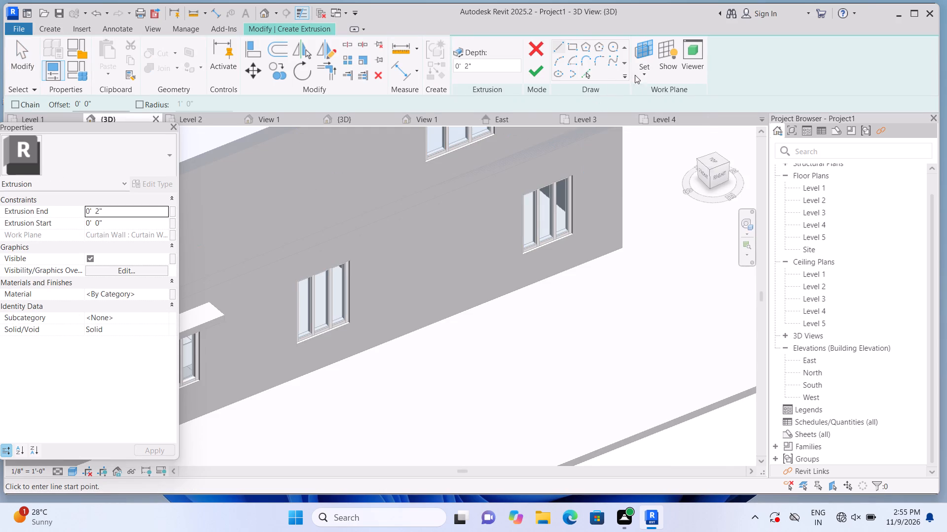
click(643, 75)
click(650, 117)
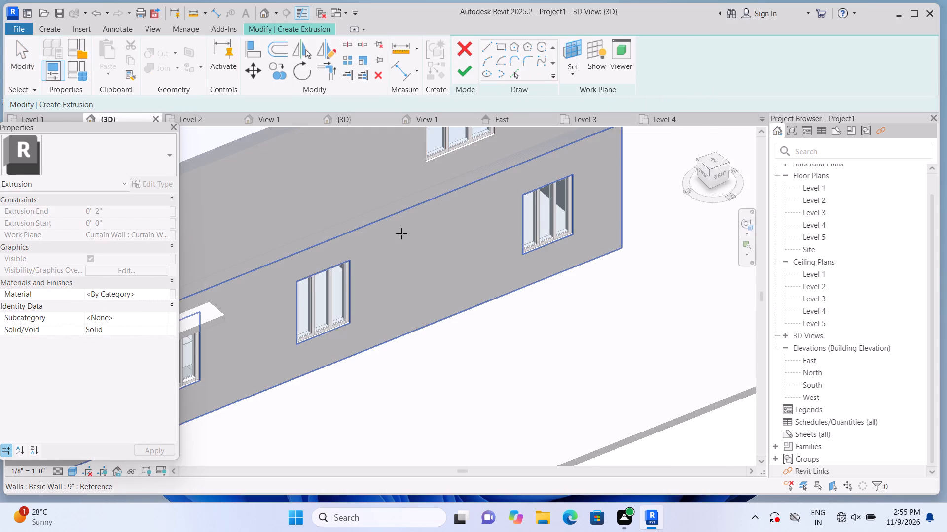
double_click(327, 266)
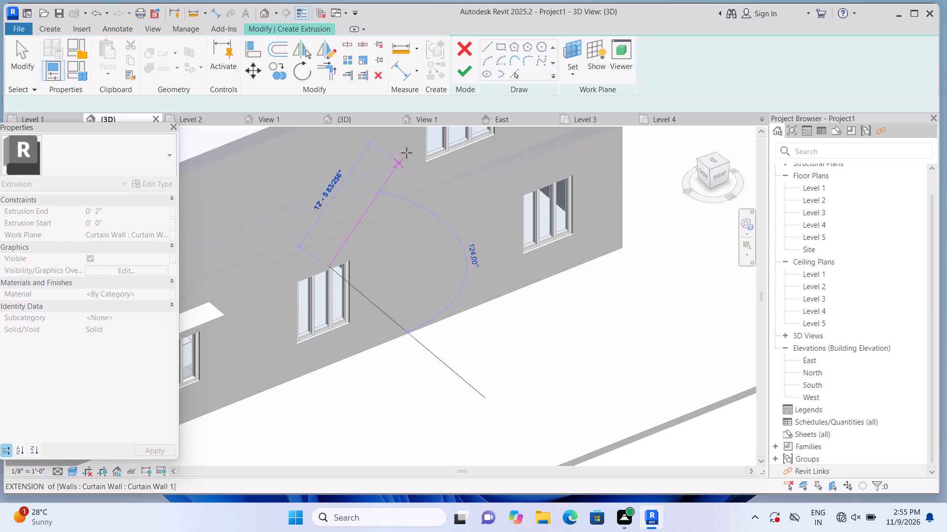
Sketch a rectangle about 5'-4" by 1'-9" over the picked window head and finish the extrusion.
click(574, 45)
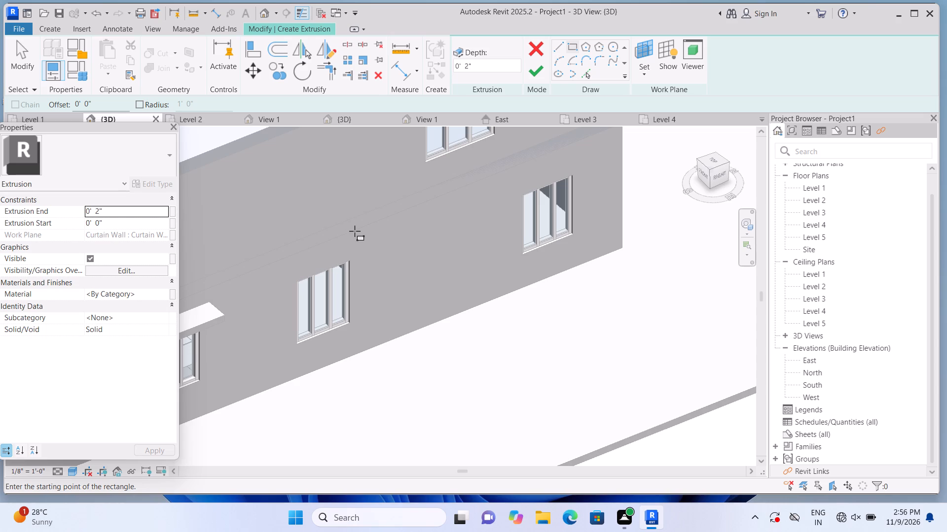
scroll(271, 289, up, 1)
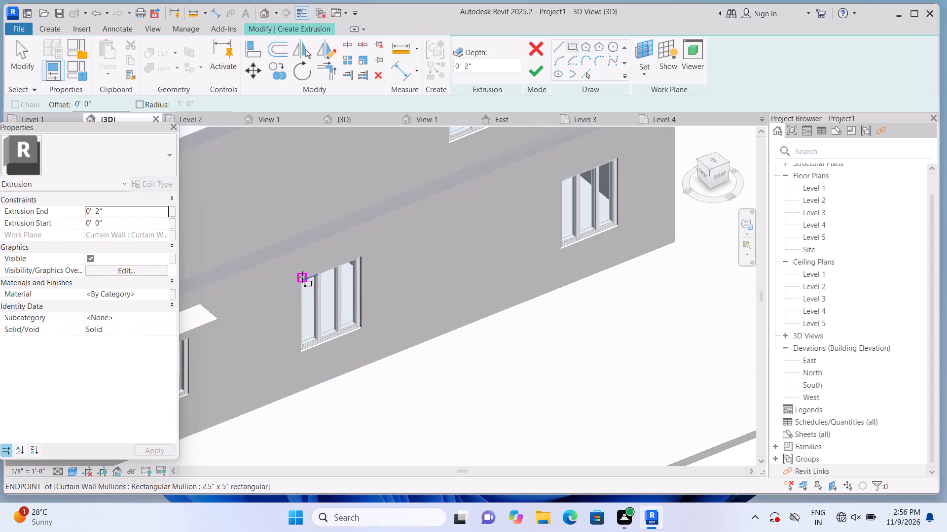
scroll(291, 279, up, 3)
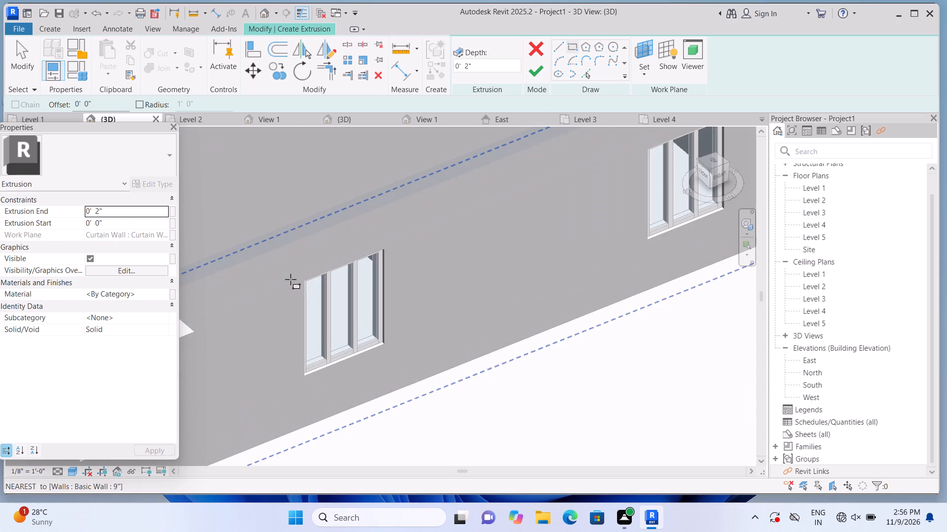
click(291, 279)
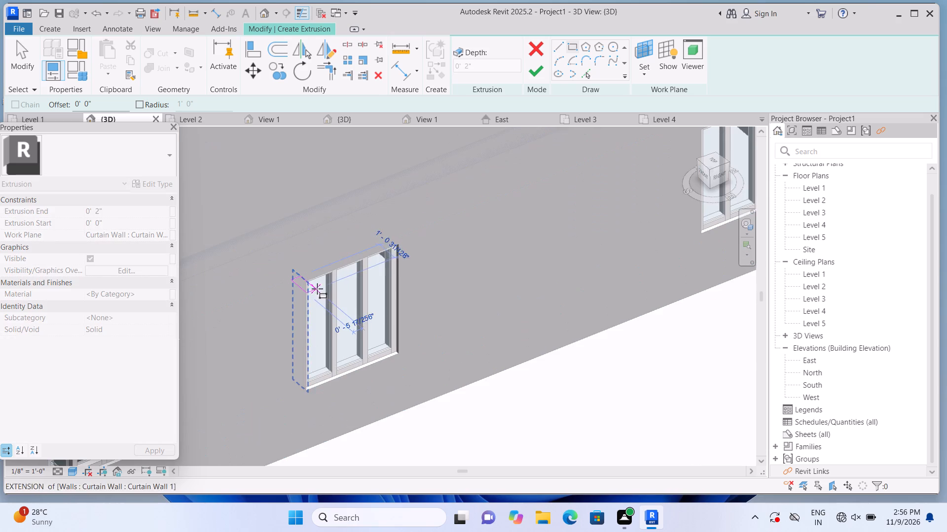
click(437, 255)
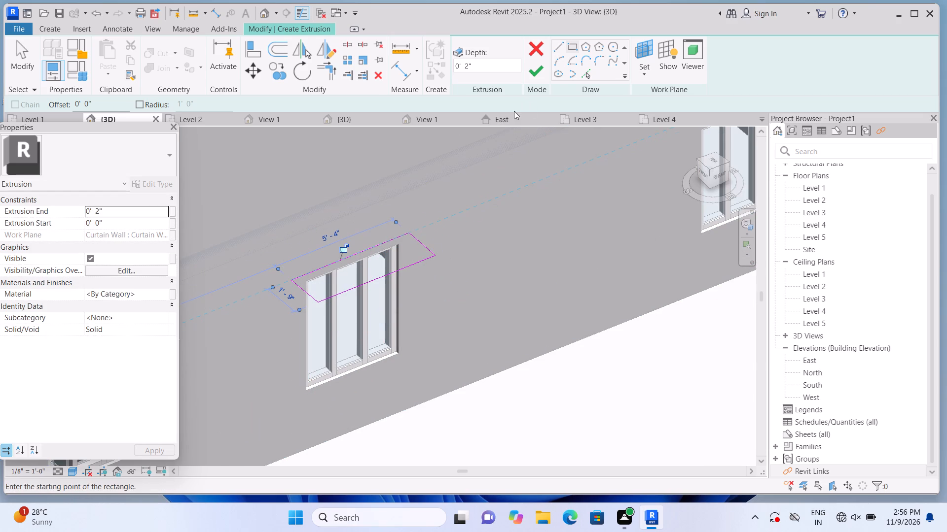
click(547, 67)
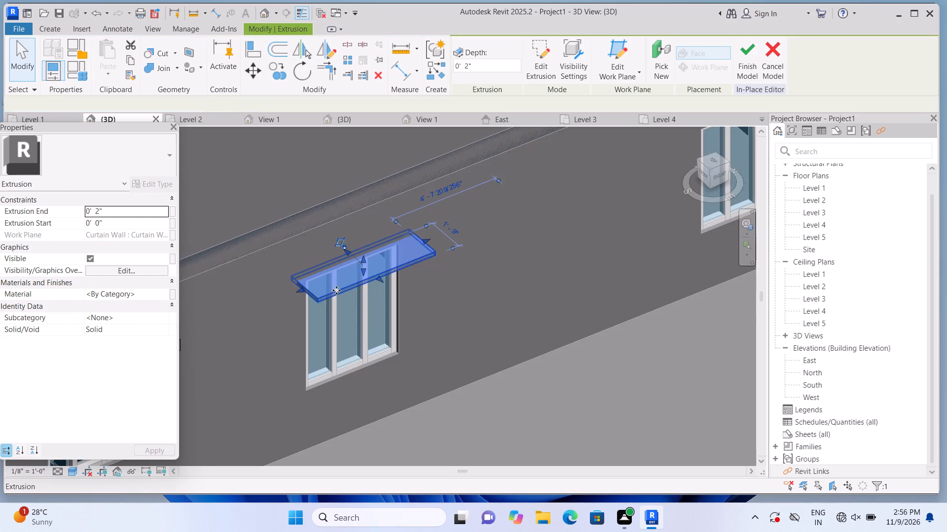
Shorten the new slab by pulling its end nearest the building corner closer to the window edge.
scroll(336, 290, up, 2)
click(289, 288)
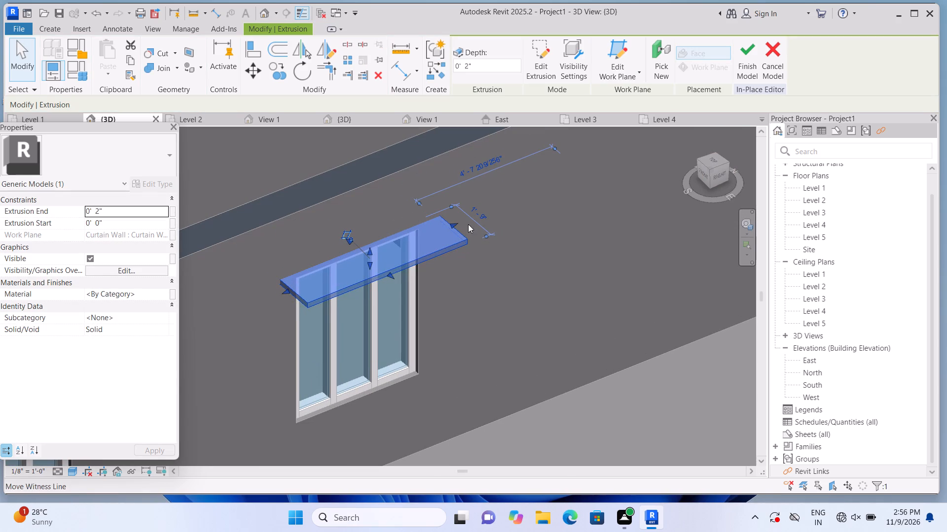
drag(454, 223, 435, 239)
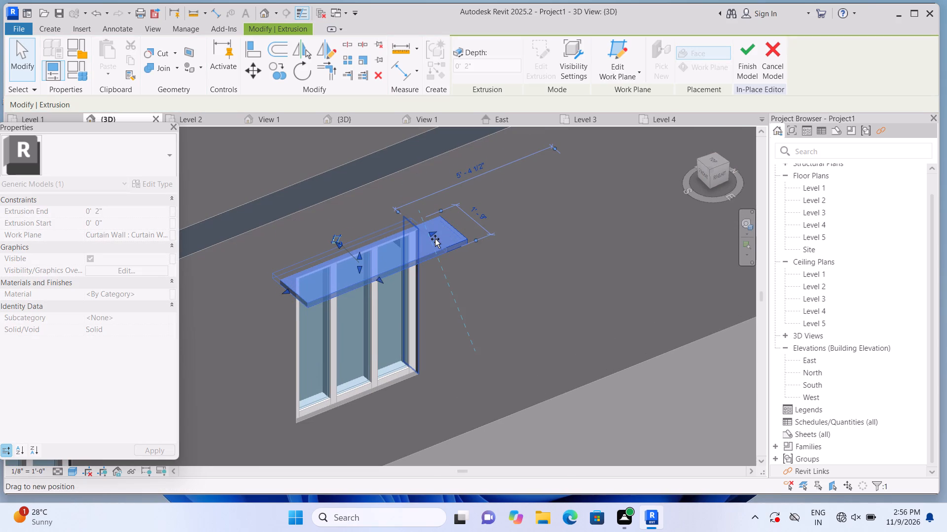
drag(435, 239, 439, 238)
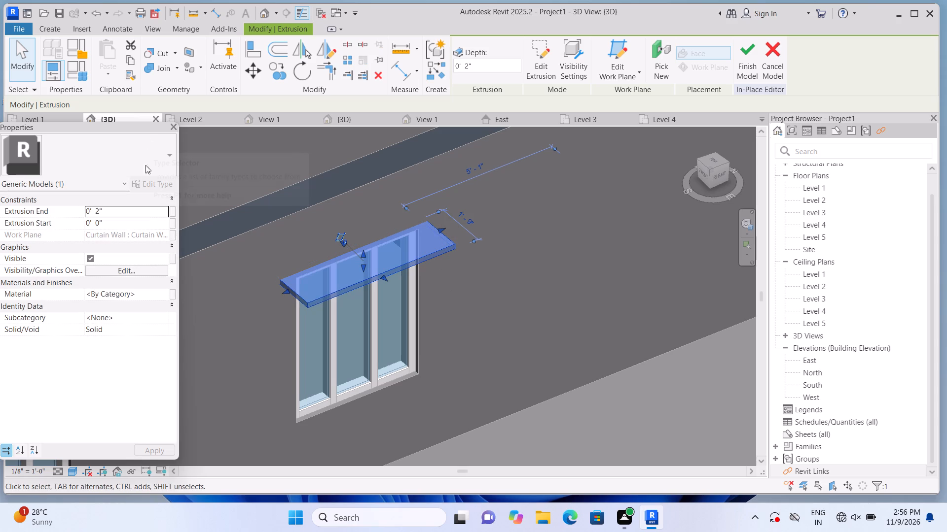
Set the new sunshade slab's Extrusion End to 6".
click(142, 207)
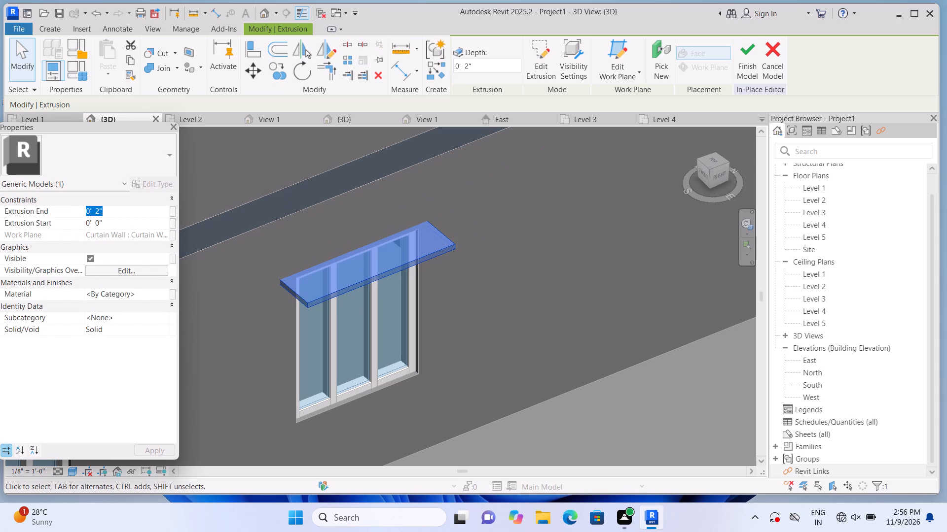
key(BackSpace)
key(6)
key(shift+quotedbl)
key(Return)
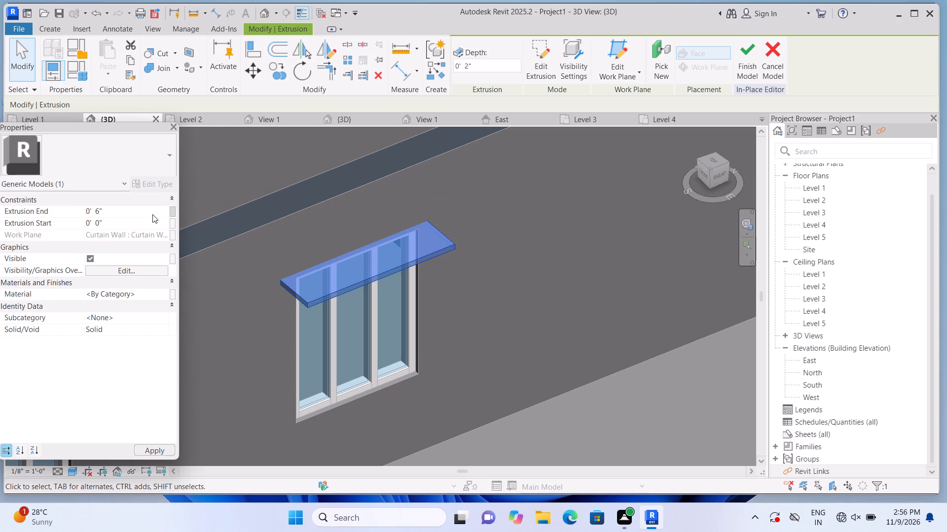
click(489, 455)
scroll(472, 443, down, 2)
scroll(522, 422, down, 2)
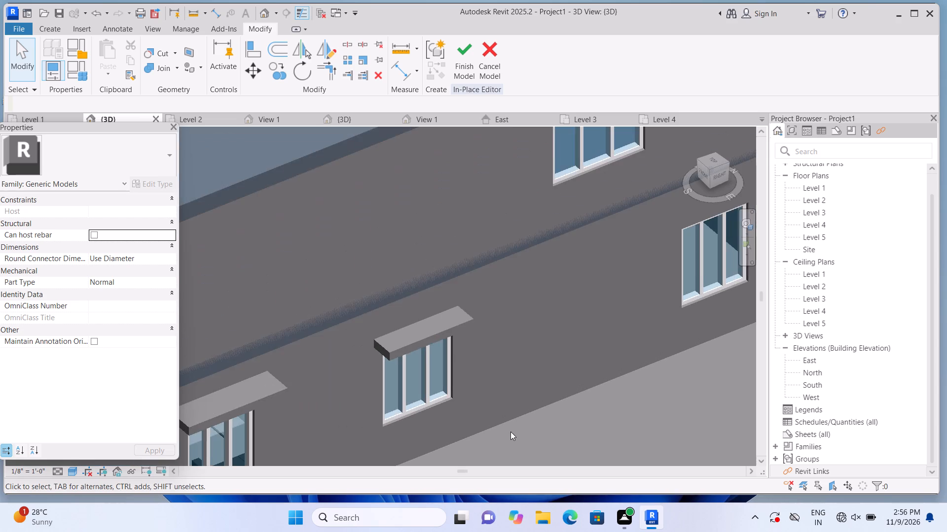
Extend the new sunshade slab's front edge slightly outward from the wall.
scroll(472, 359, up, 4)
click(426, 322)
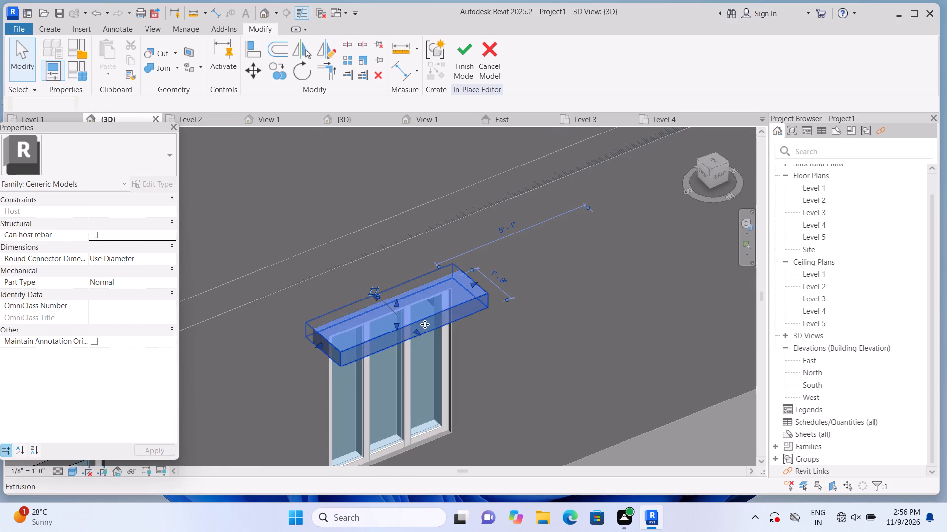
click(416, 331)
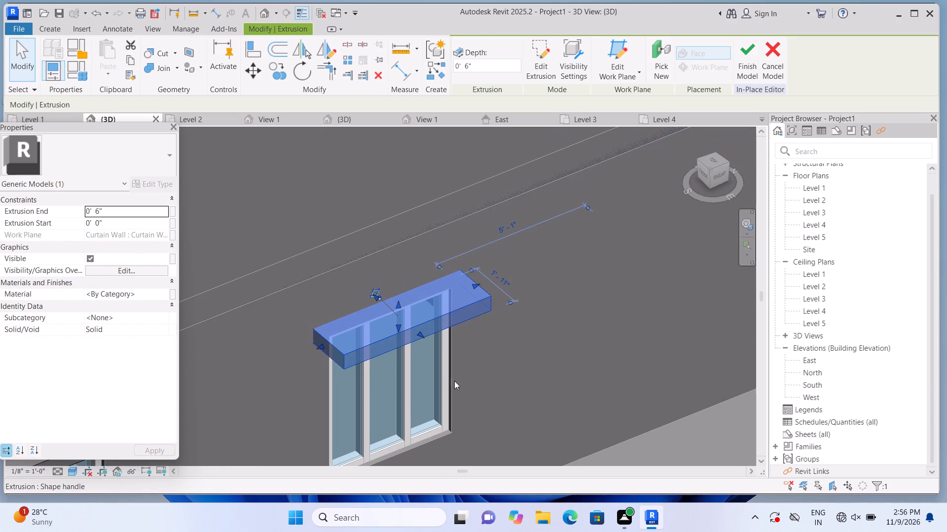
click(496, 402)
Shorten the neighbouring lower sunshade slab slightly by pulling in its end facing the new sunshade.
scroll(501, 397, down, 5)
middle_drag(372, 433, 408, 409)
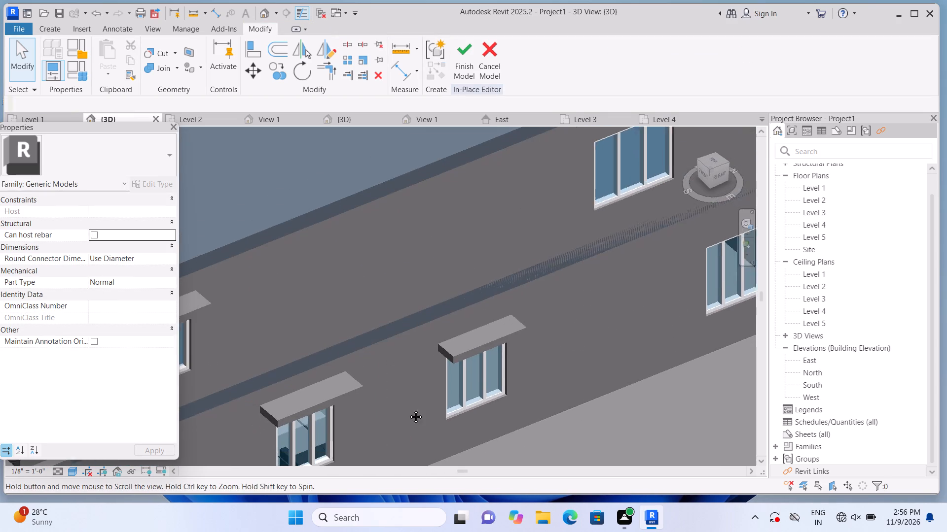
middle_drag(408, 409, 414, 405)
click(312, 401)
scroll(312, 400, up, 3)
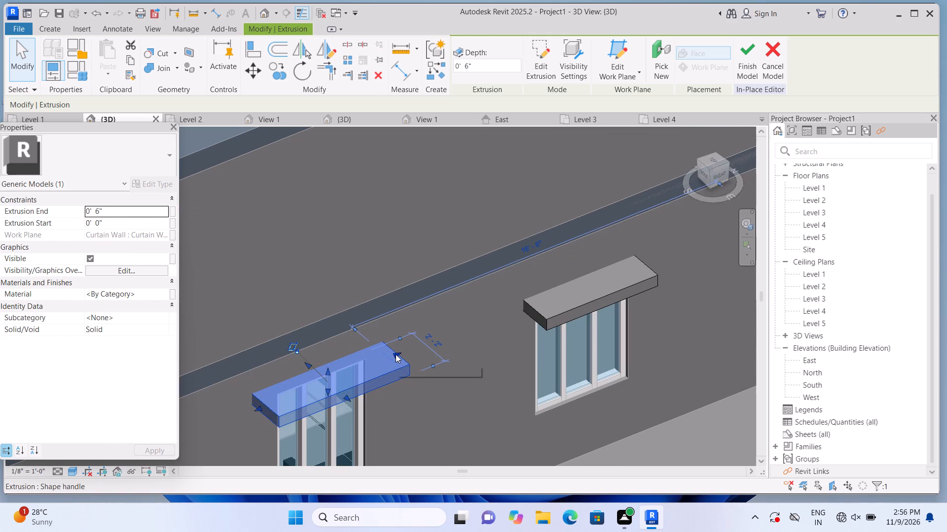
drag(396, 353, 387, 355)
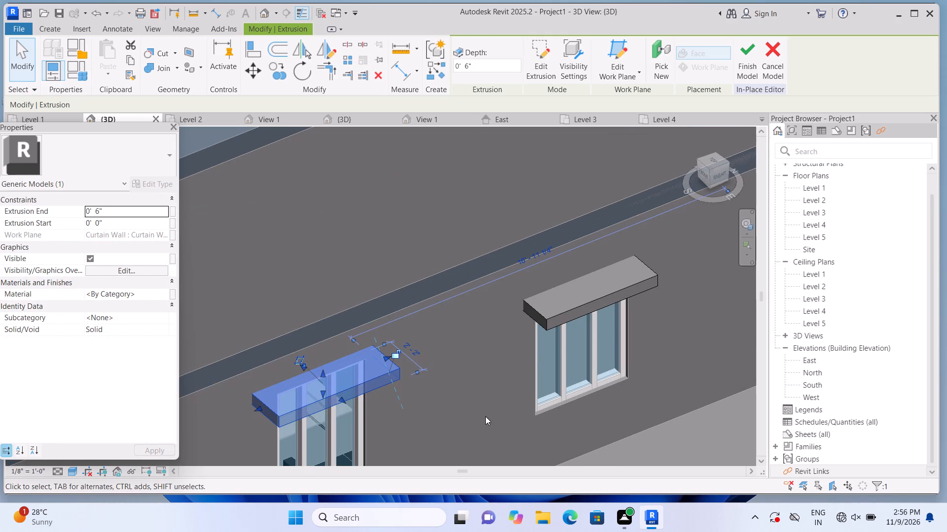
key(Escape)
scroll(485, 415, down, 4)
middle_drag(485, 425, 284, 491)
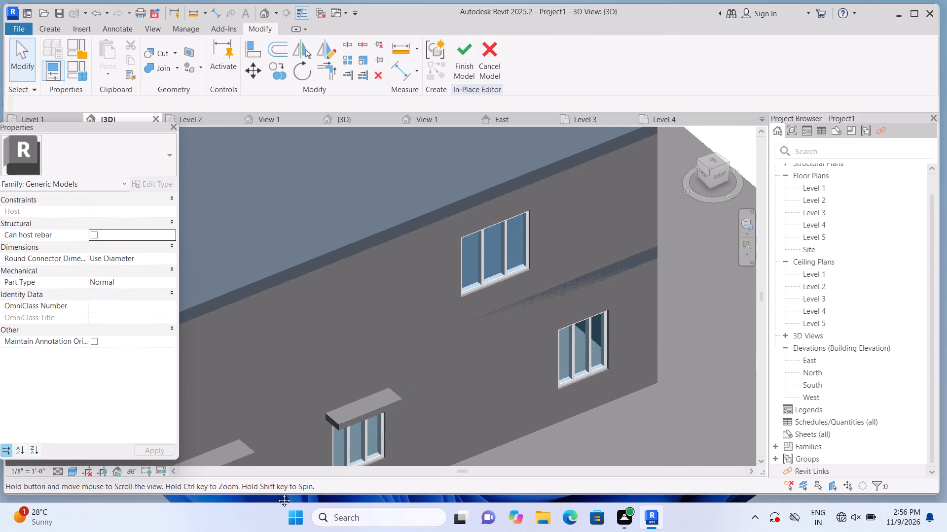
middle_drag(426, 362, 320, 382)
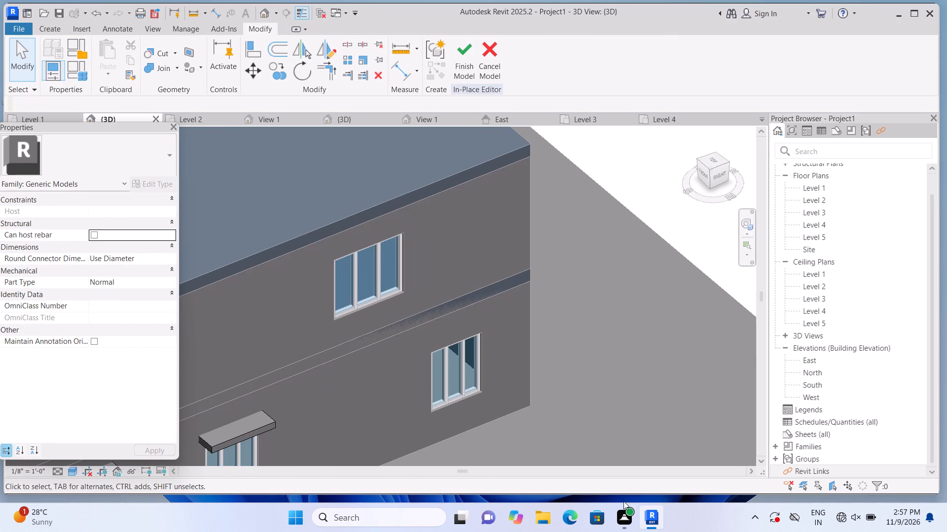
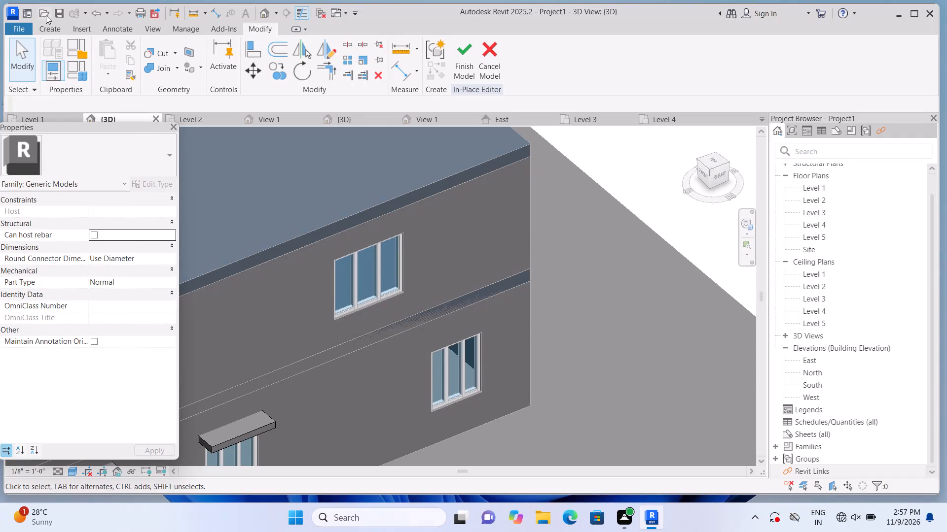
Create a rectangular extrusion for a sunshade above the upper window near the corner, using the window's top face as work plane.
click(51, 26)
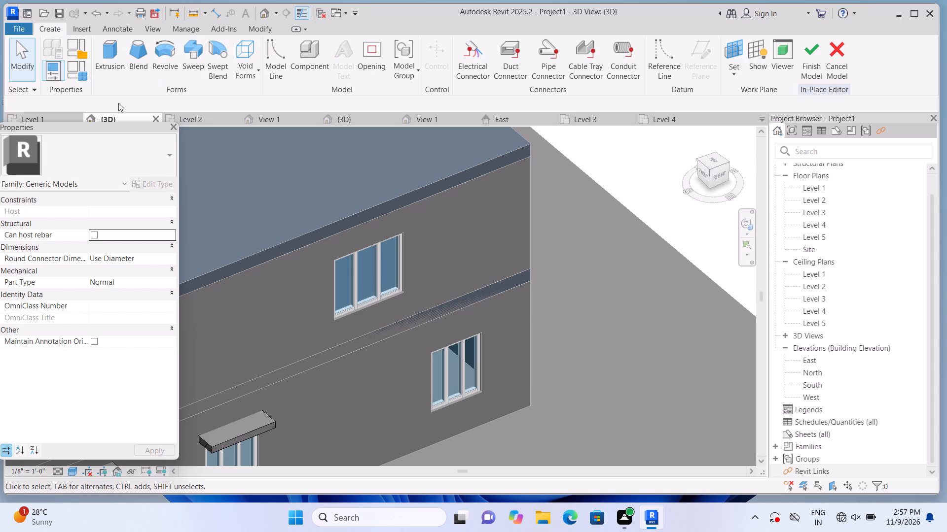
click(115, 59)
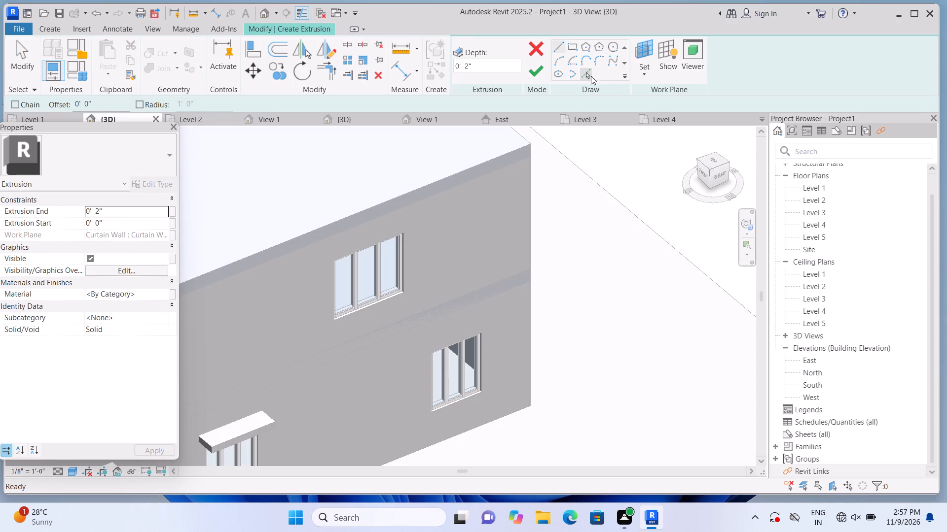
click(648, 74)
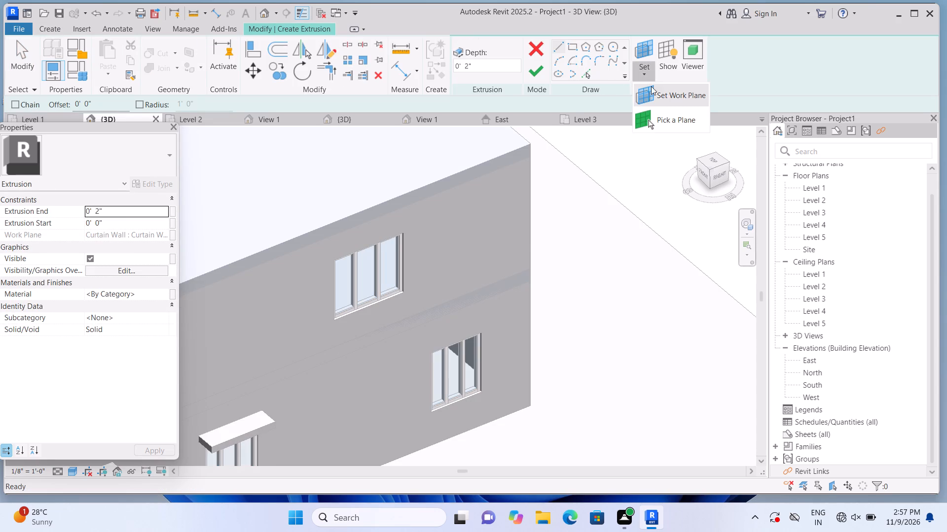
click(659, 117)
scroll(404, 231, up, 1)
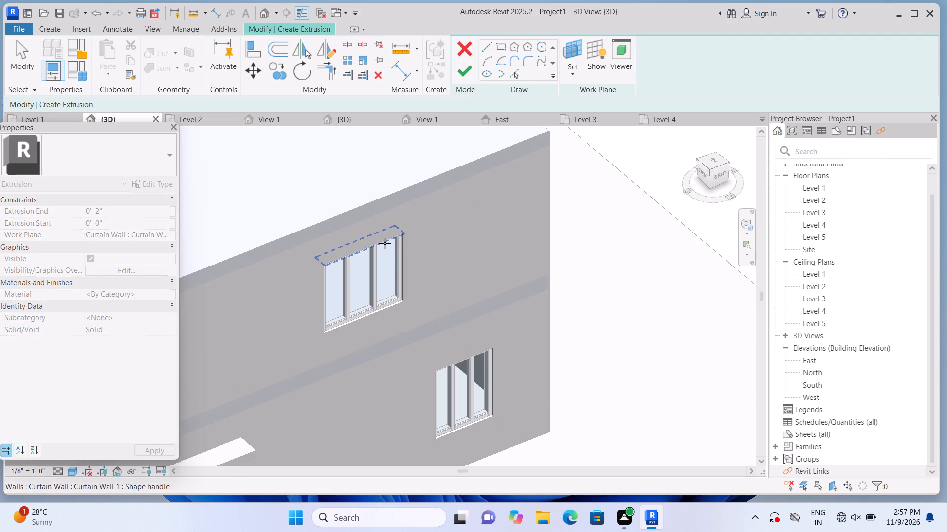
click(384, 243)
click(570, 48)
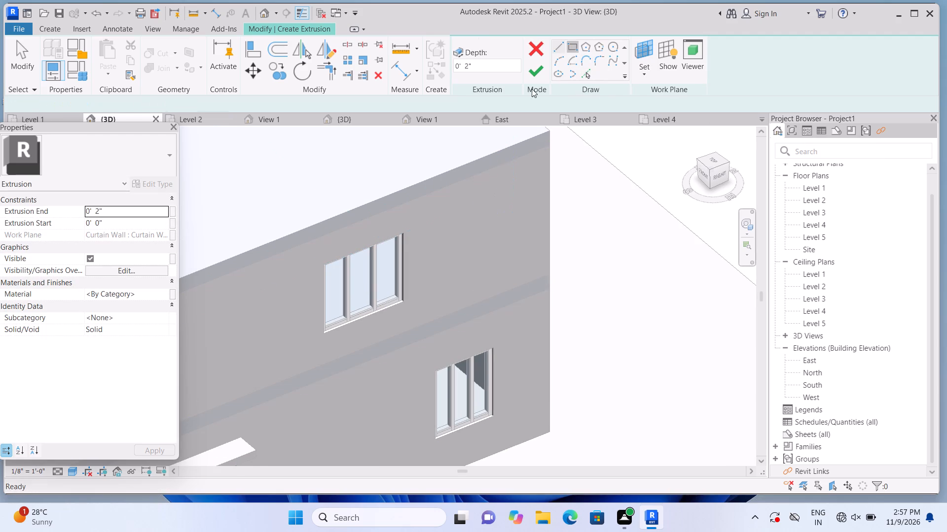
scroll(314, 268, up, 2)
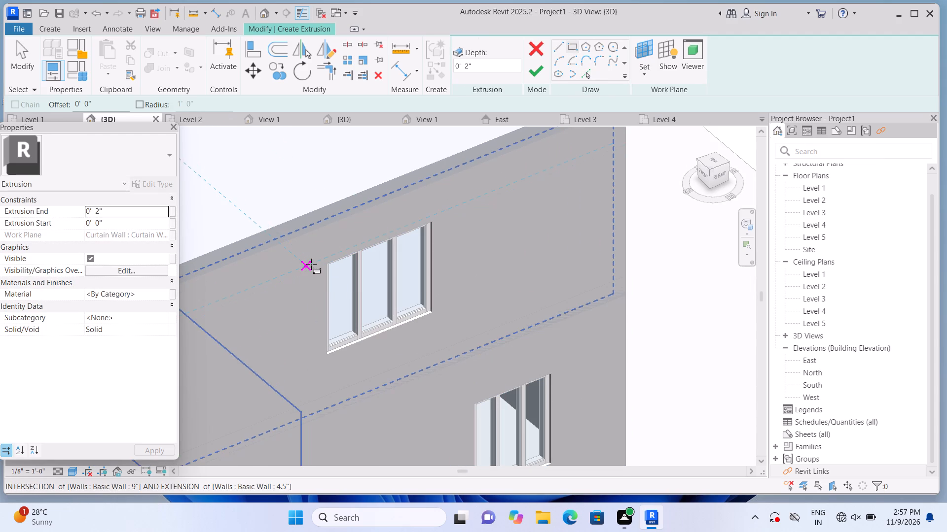
click(311, 264)
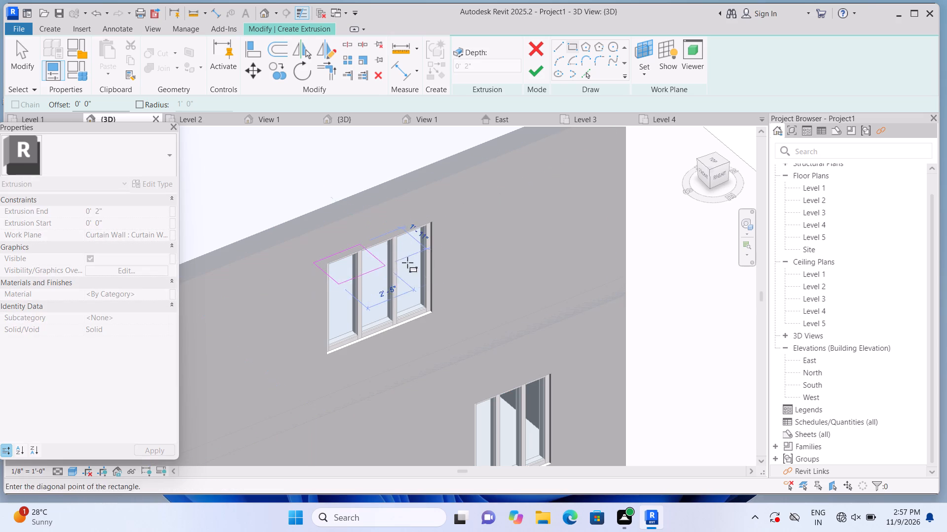
click(460, 233)
click(530, 66)
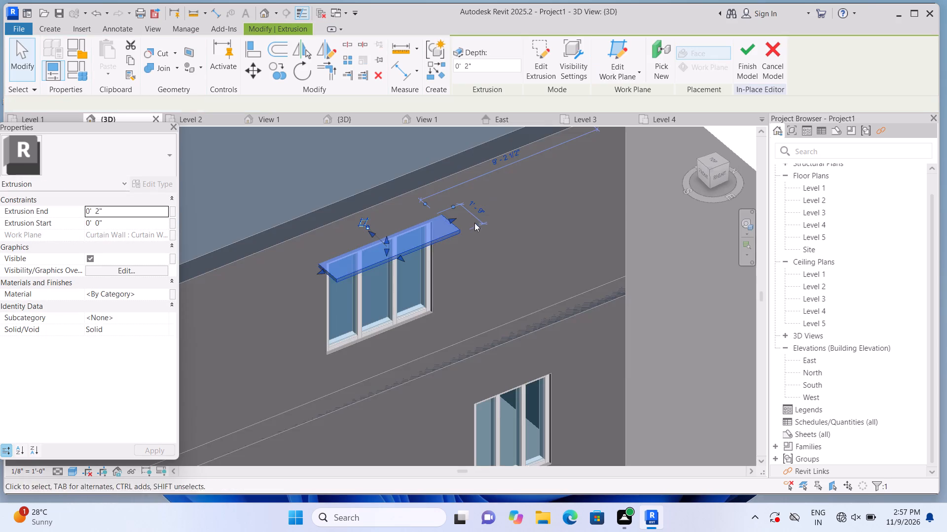
Set the new upper sunshade slab's Extrusion End to 6".
scroll(465, 235, up, 1)
scroll(372, 259, up, 1)
click(152, 205)
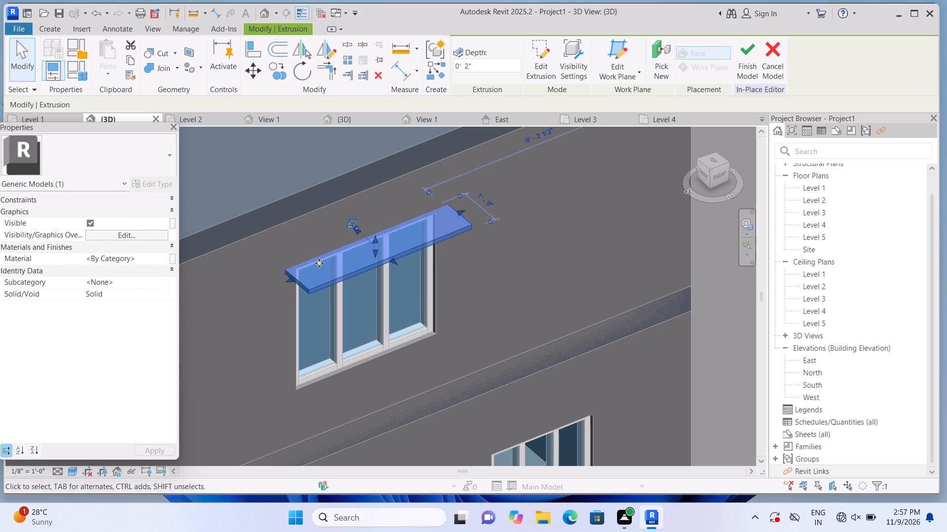
key(Escape)
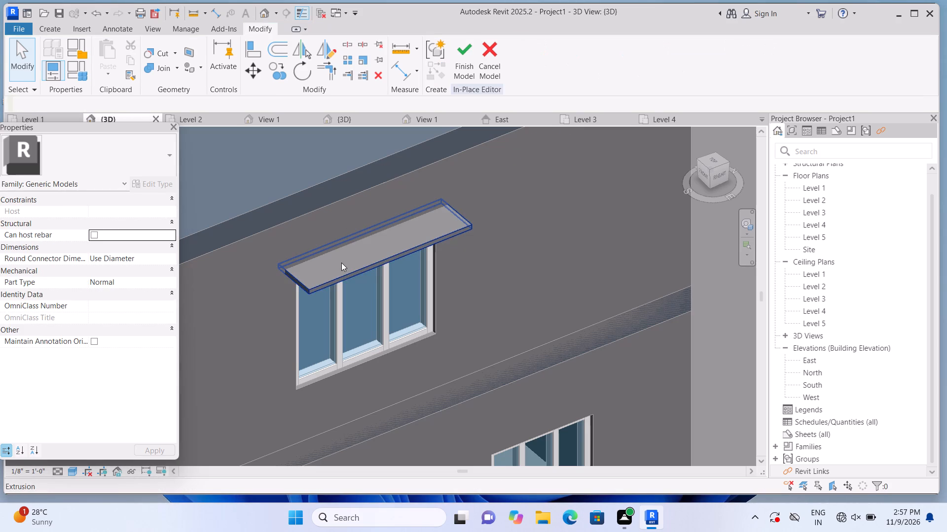
click(341, 263)
click(149, 211)
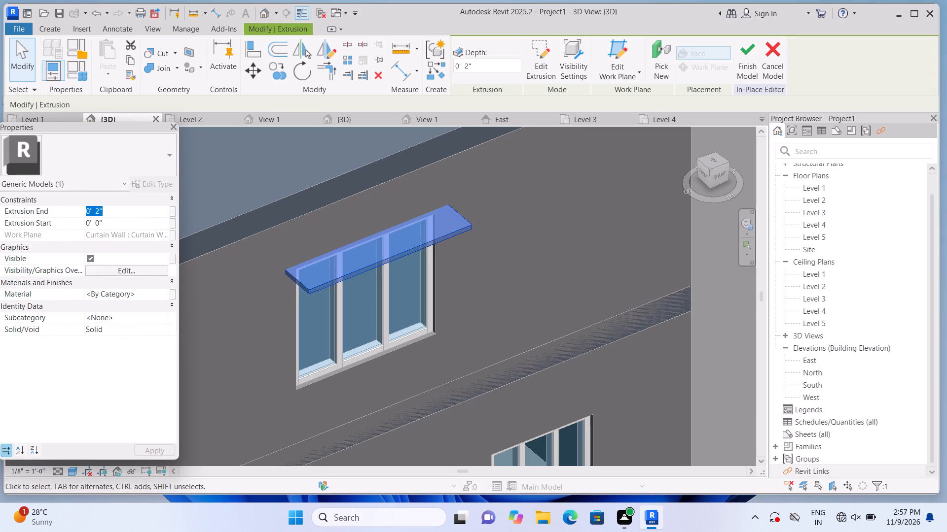
key(BackSpace)
key(6)
key(shift+quotedbl)
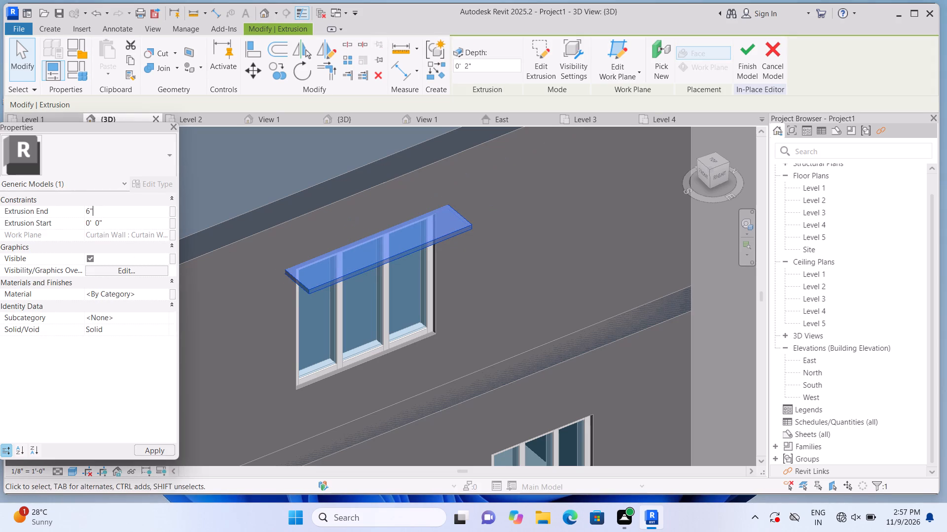
key(Return)
Shift both ends of the upper sunshade slab slightly away from the building corner to even its overhang past the window.
scroll(361, 231, up, 2)
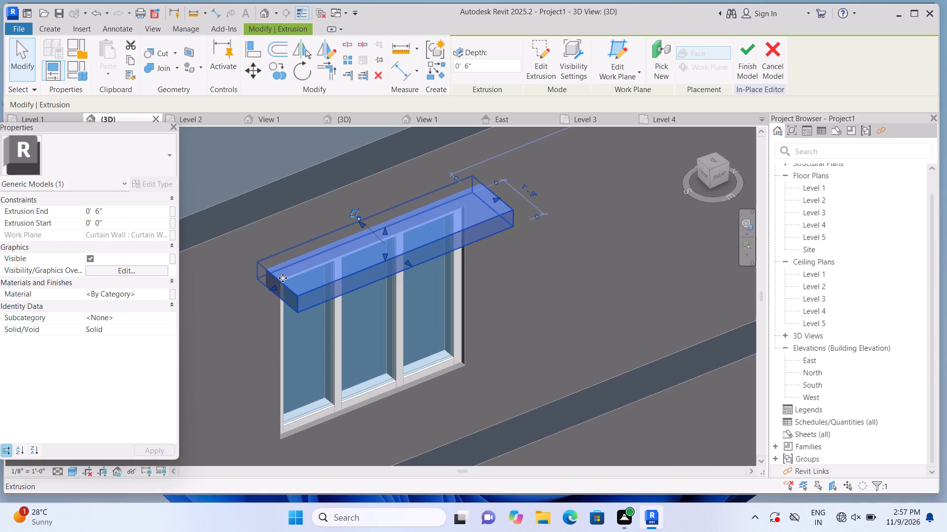
drag(274, 288, 268, 293)
click(268, 293)
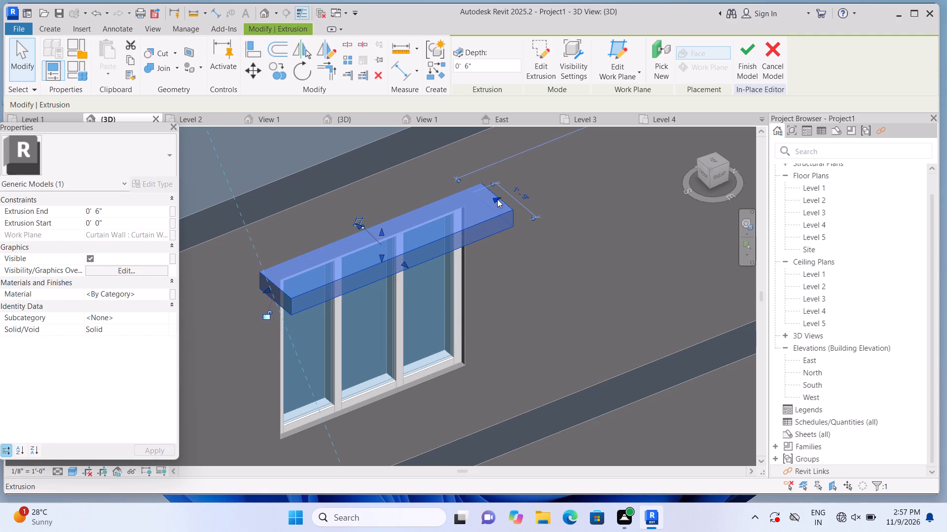
drag(497, 198, 485, 208)
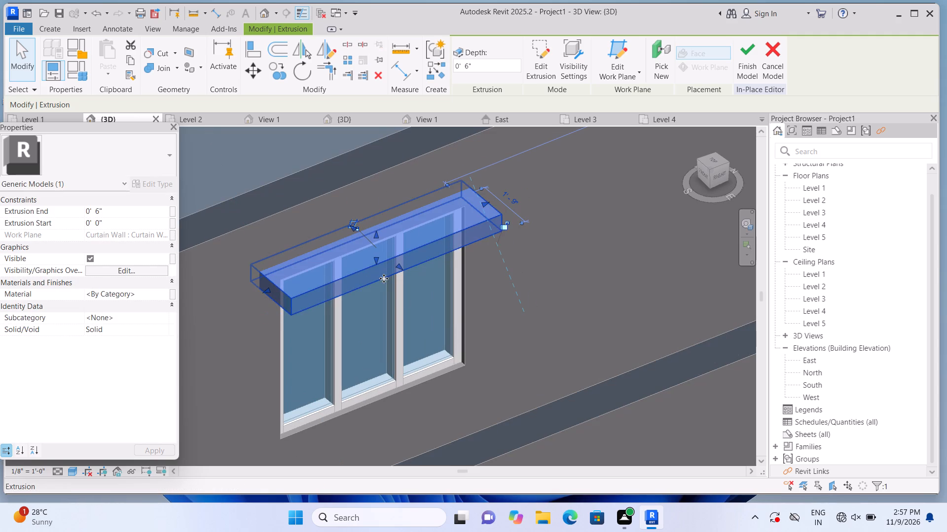
Extend the upper sunshade slab's front edge outward to a depth of about 2'-1".
drag(401, 263, 405, 270)
click(405, 270)
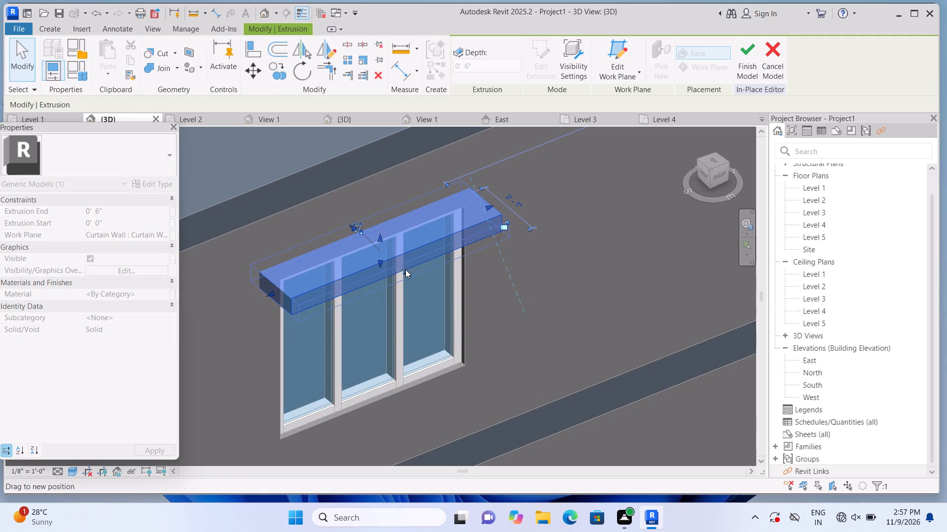
key(Escape)
Create a rectangular extrusion about 4'-8" by 1'-4" above the lower window near the corner, using the window's top face as work plane.
scroll(468, 318, down, 3)
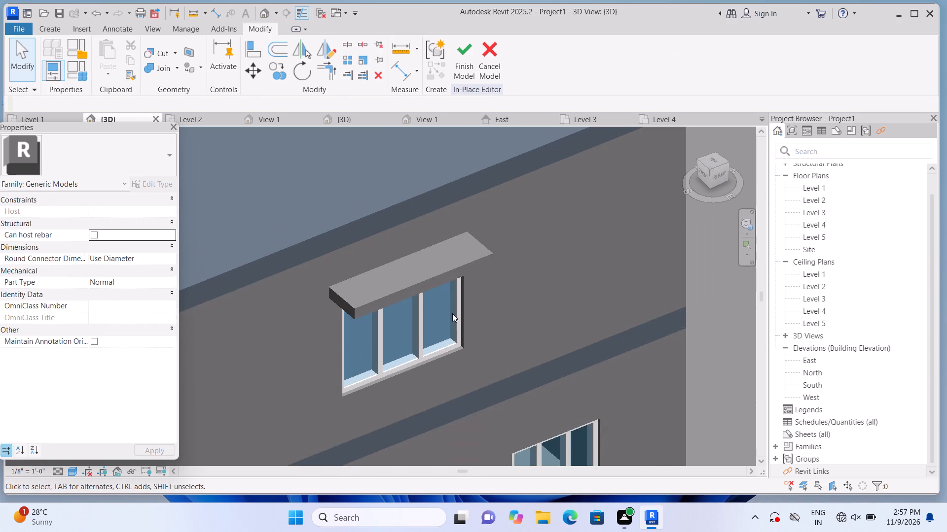
scroll(454, 315, down, 1)
middle_drag(463, 367, 401, 269)
middle_drag(412, 299, 312, 280)
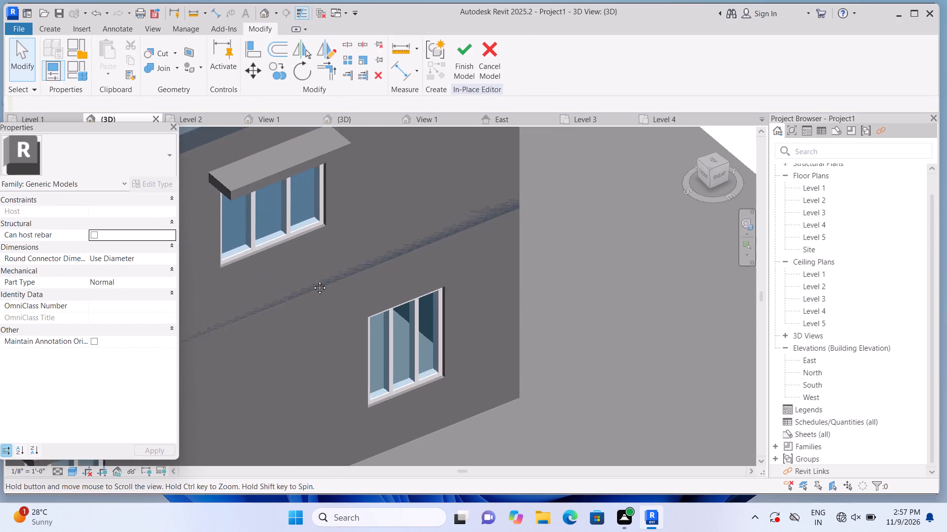
middle_drag(312, 280, 268, 296)
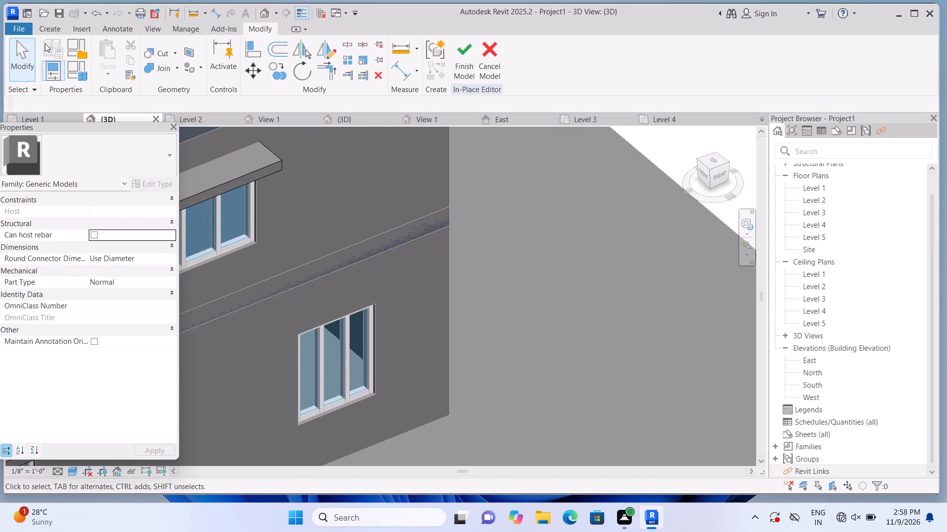
click(50, 33)
click(110, 59)
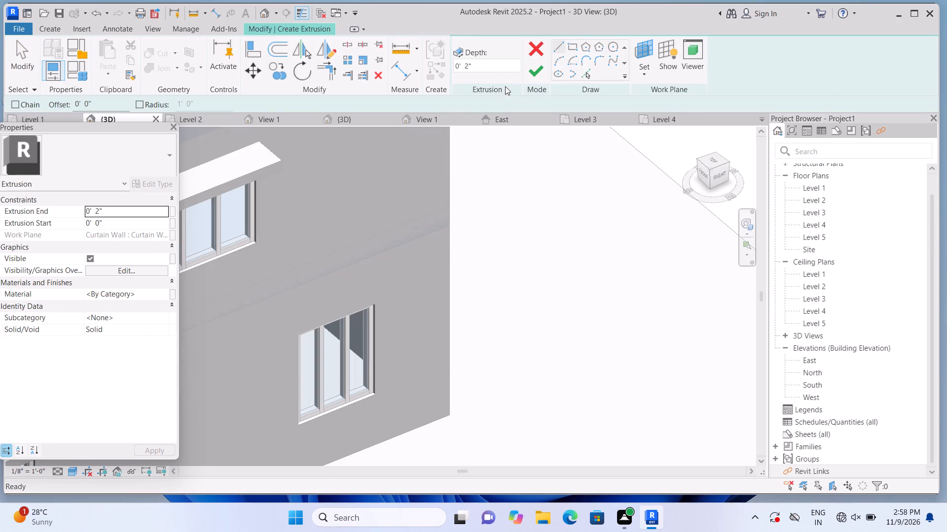
click(640, 75)
click(644, 115)
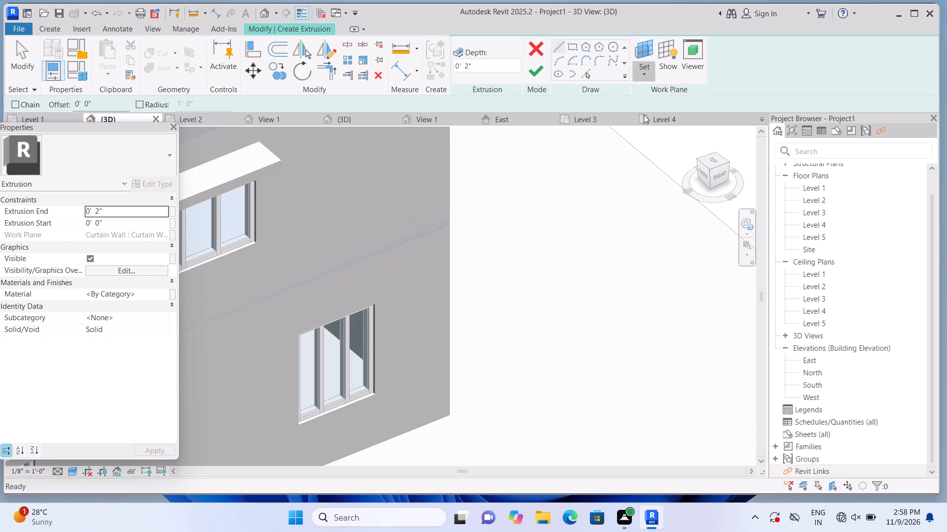
scroll(368, 304, up, 1)
click(345, 322)
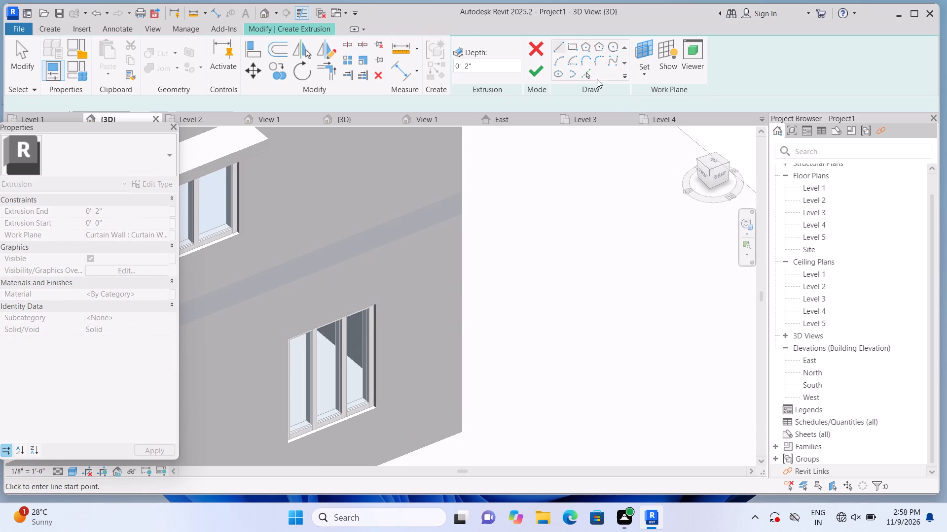
click(573, 49)
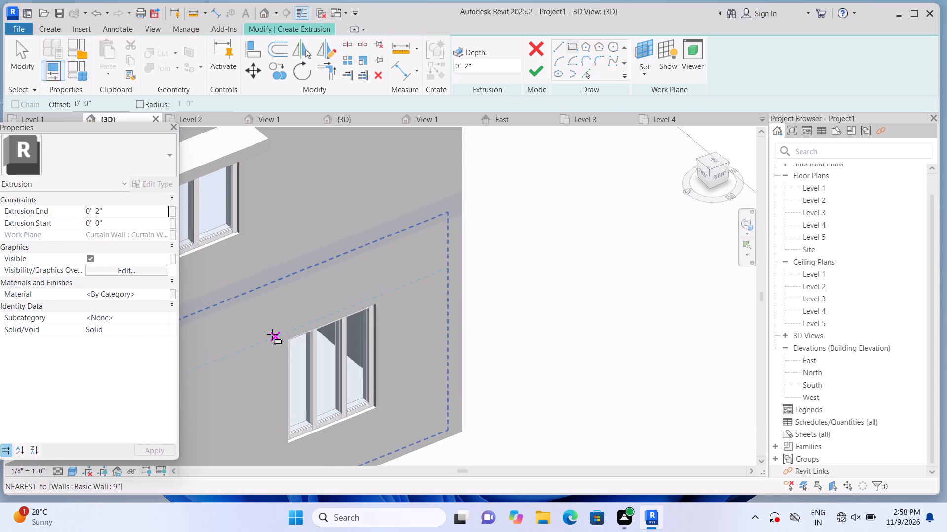
scroll(277, 345, up, 4)
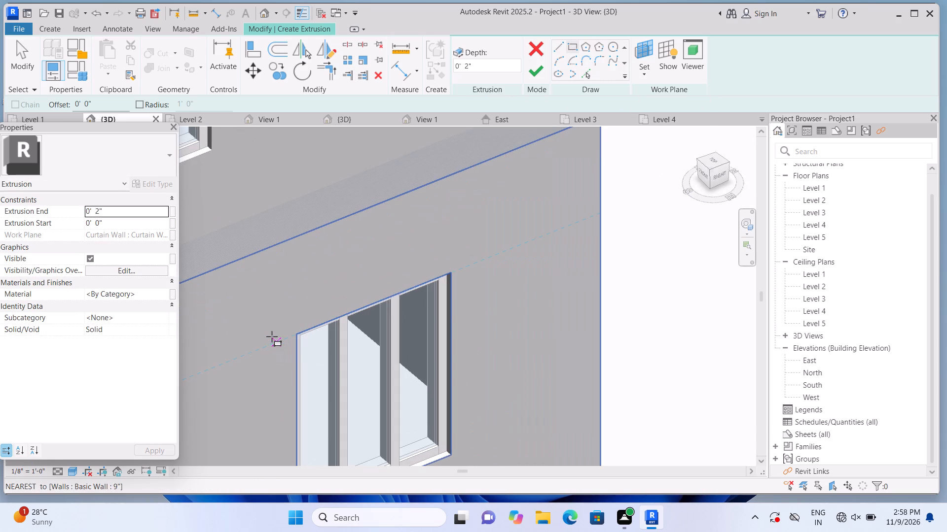
scroll(274, 339, up, 4)
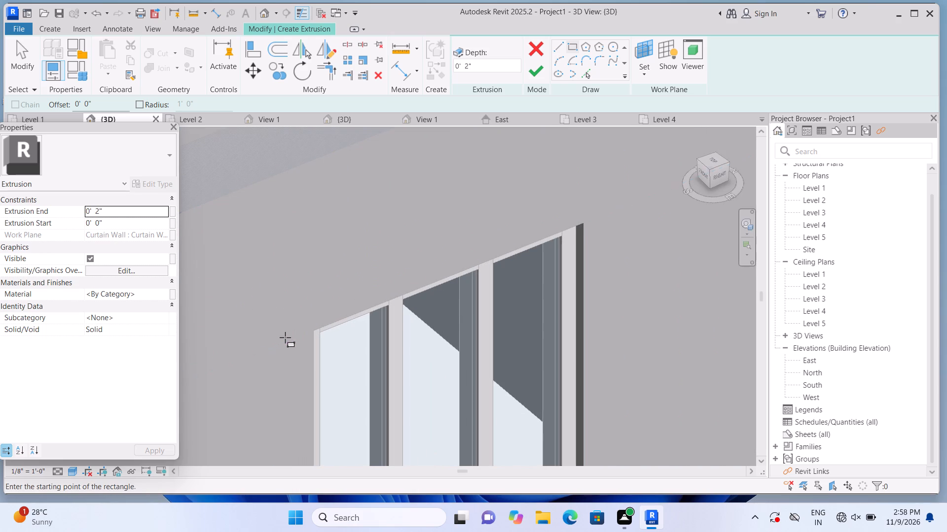
click(281, 336)
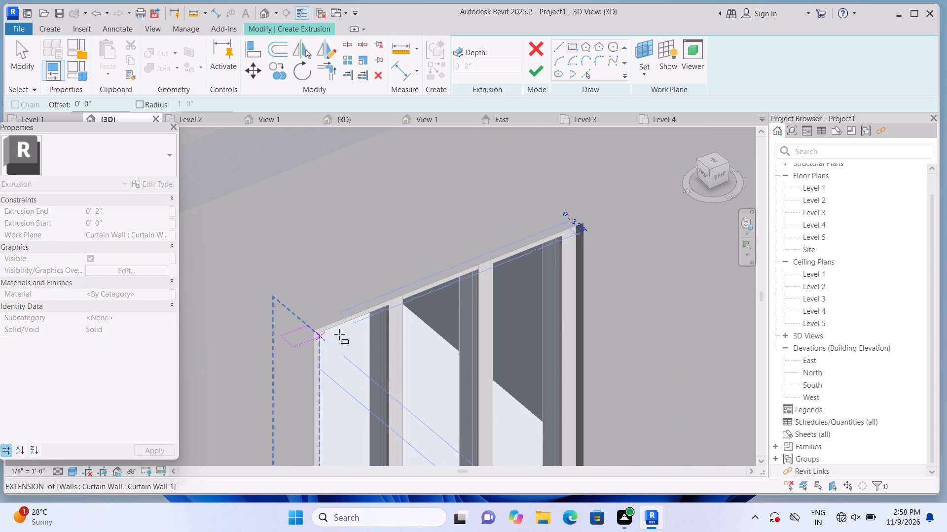
click(649, 253)
drag(537, 72, 542, 70)
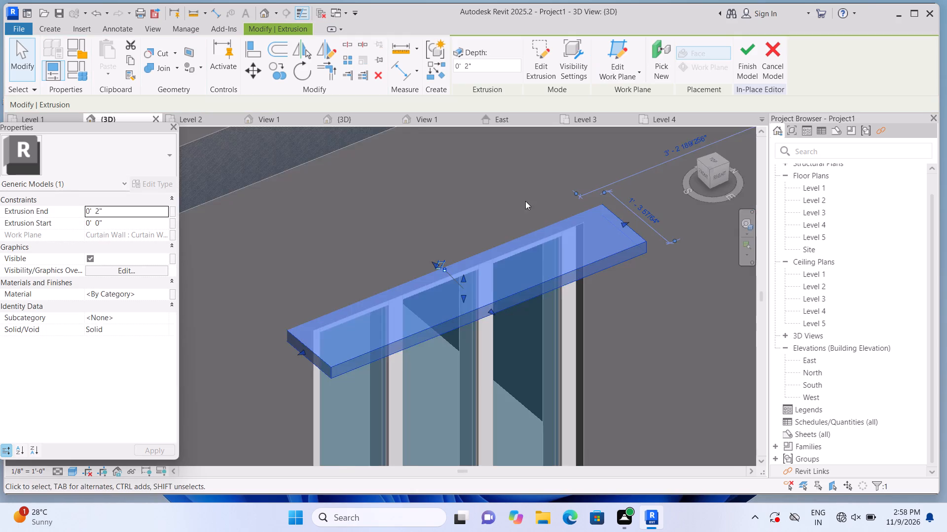
Set the new lower sunshade slab's Extrusion End to 6".
scroll(525, 201, down, 3)
click(123, 210)
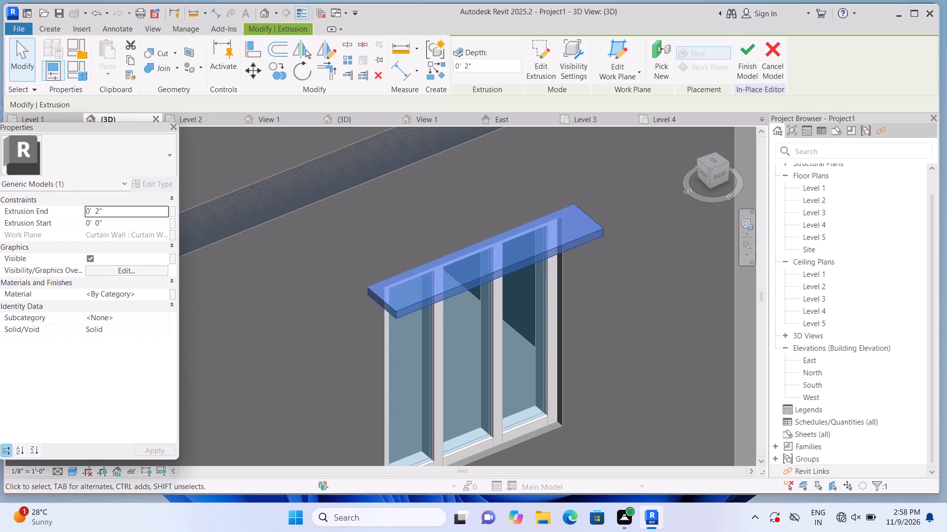
key(BackSpace)
text(6")
key(Return)
Extend the lower sunshade slab's front edge outward to a depth of about 1'-11".
scroll(231, 371, up, 1)
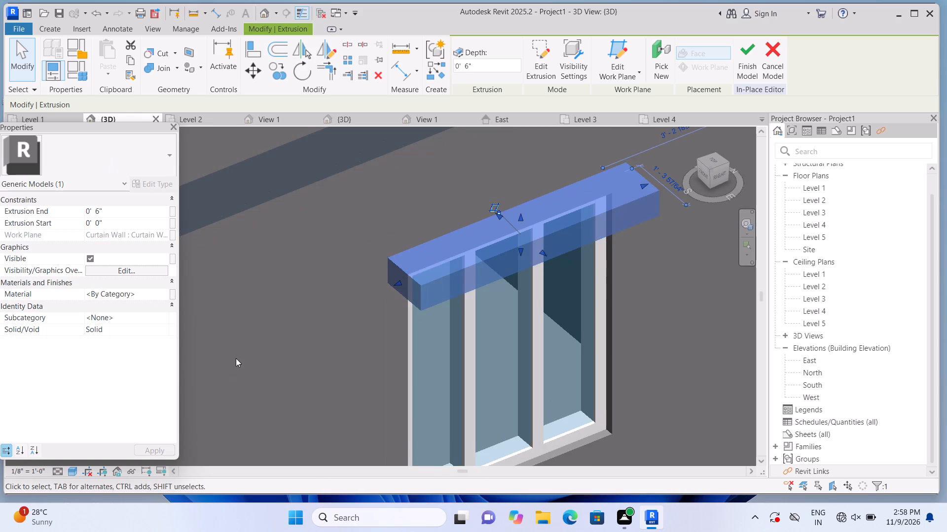
middle_drag(357, 386, 218, 409)
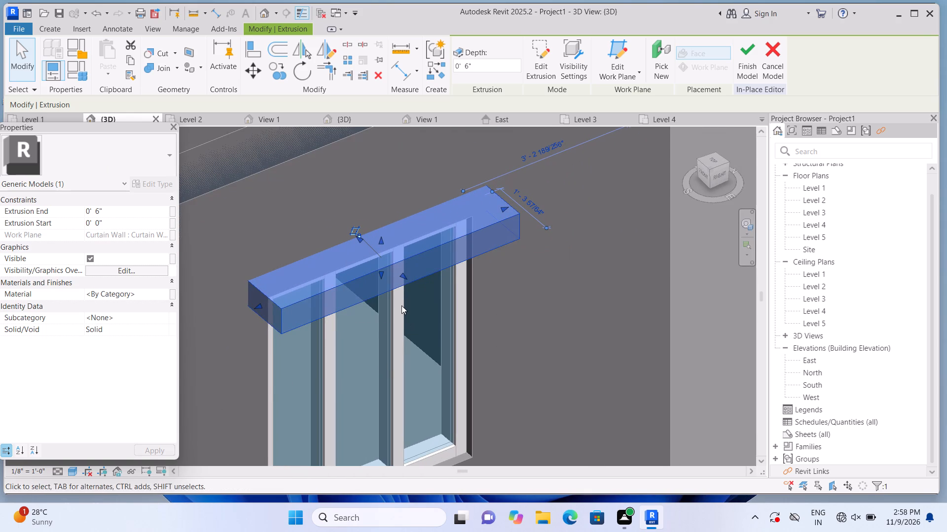
drag(403, 274, 414, 288)
click(414, 288)
drag(418, 287, 424, 291)
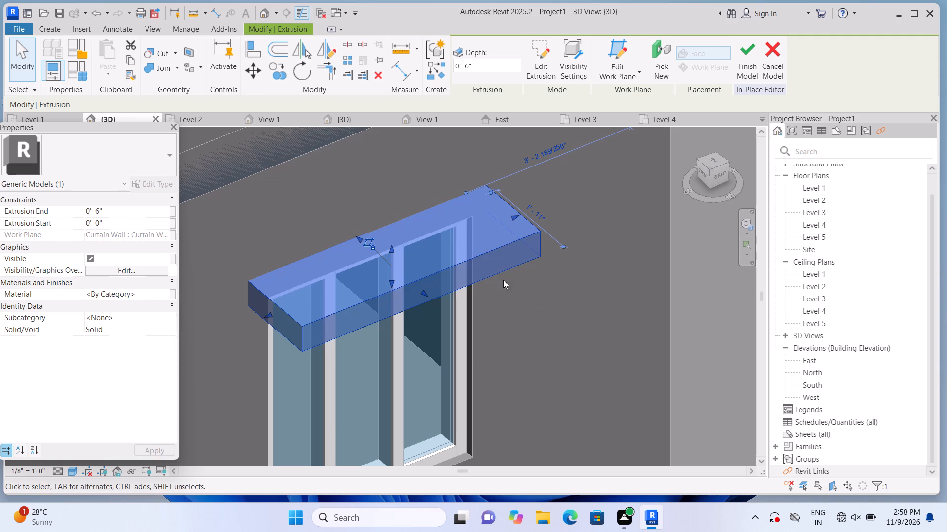
click(559, 368)
Lengthen the lower corner window's sunshade slab slightly at its end farther from the building corner.
scroll(558, 368, down, 8)
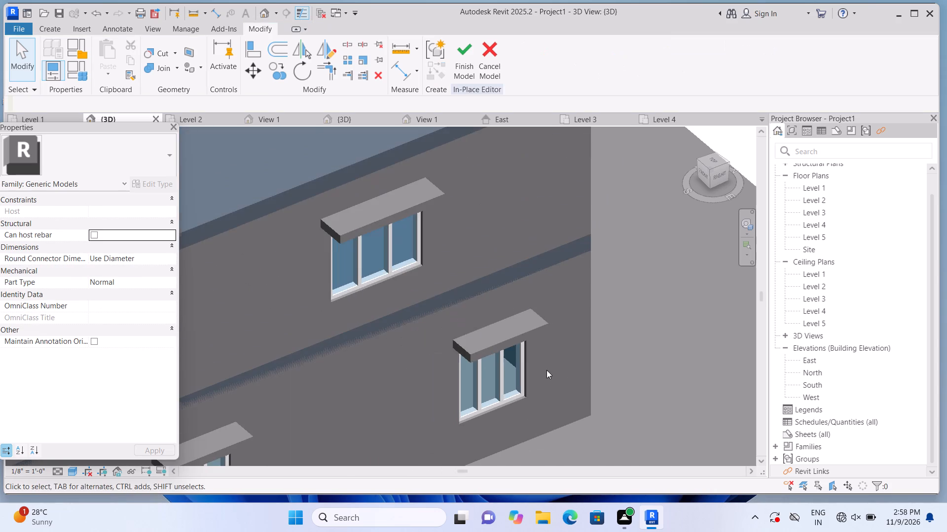
scroll(519, 341, up, 7)
click(518, 338)
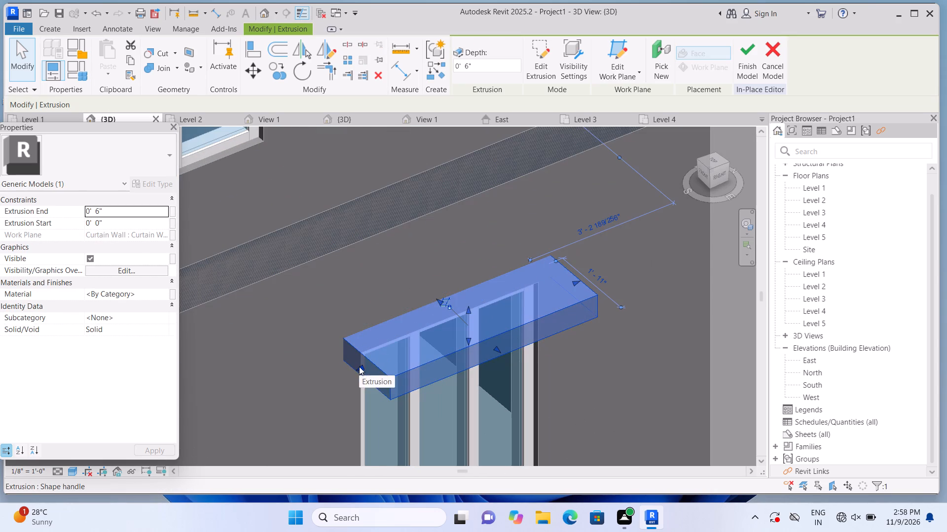
drag(359, 366, 355, 368)
click(329, 405)
scroll(328, 403, down, 5)
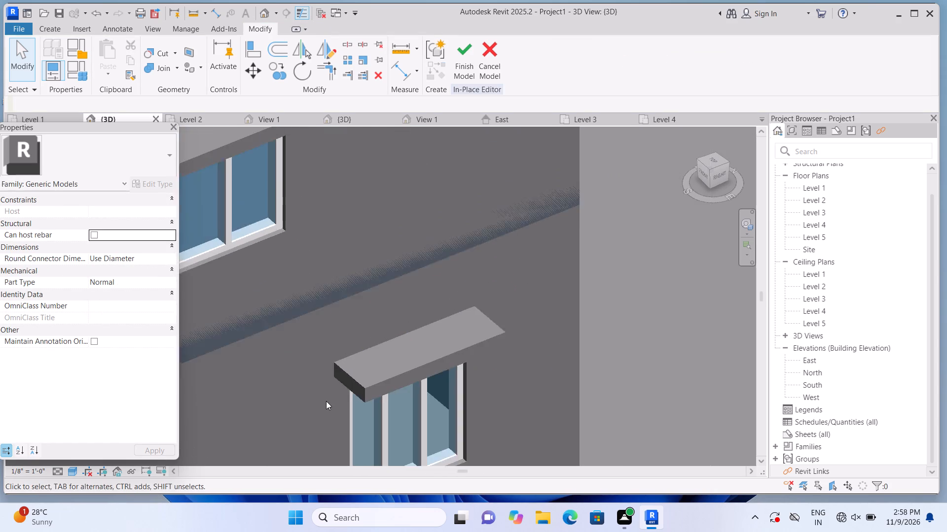
scroll(326, 401, down, 9)
scroll(372, 412, down, 3)
middle_drag(366, 449, 469, 394)
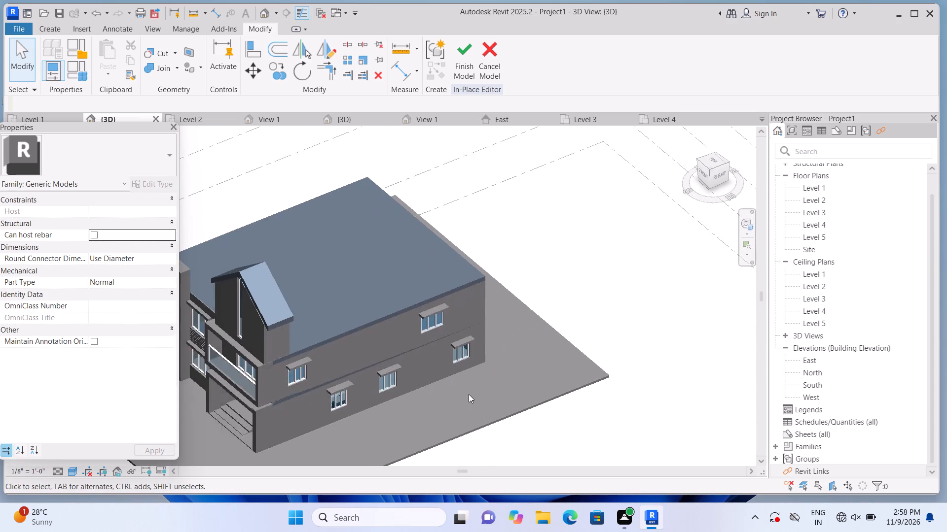
Examine the house from the side facade with its sunshades round to the back facade's windows.
scroll(457, 409, up, 1)
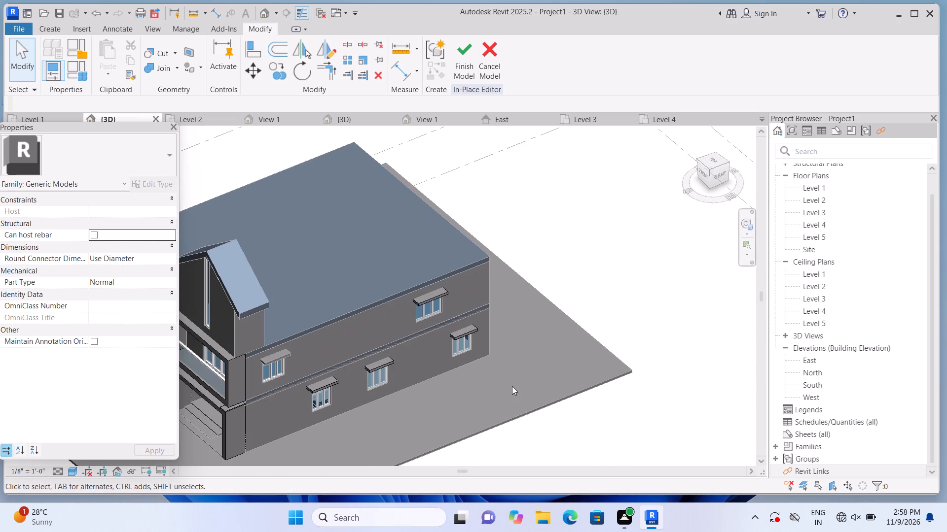
shift+middle_drag(514, 388, 389, 323)
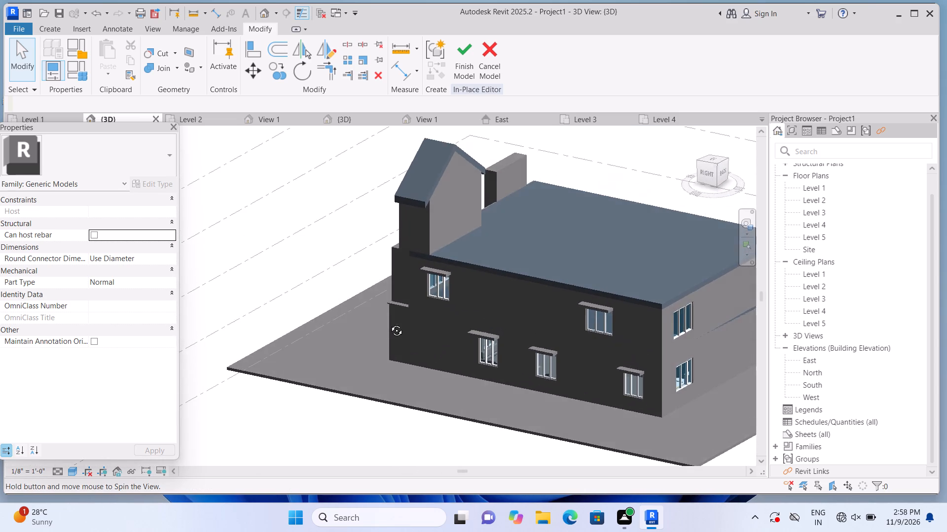
shift+middle_drag(389, 323, 352, 340)
shift+middle_drag(402, 381, 369, 380)
middle_drag(419, 373, 297, 328)
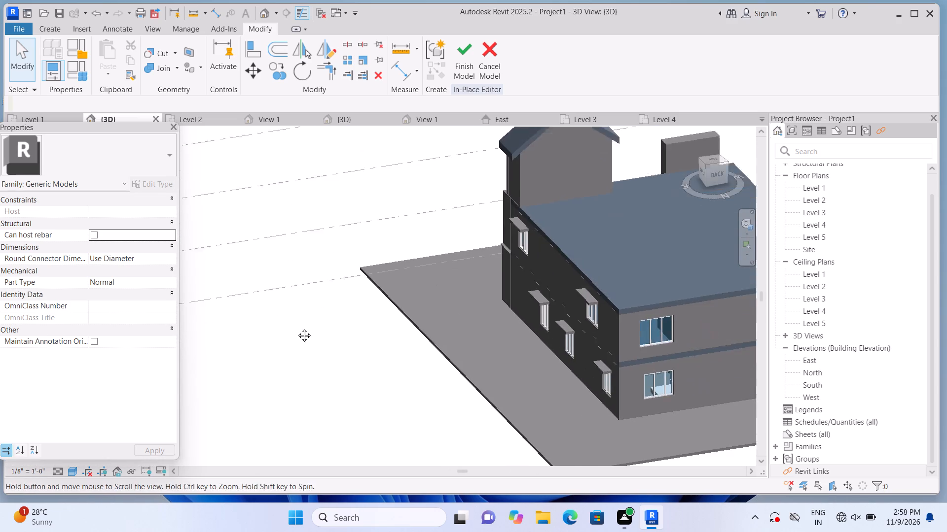
middle_drag(297, 328, 292, 323)
scroll(389, 395, up, 1)
shift+middle_drag(381, 398, 336, 395)
shift+middle_drag(379, 407, 410, 411)
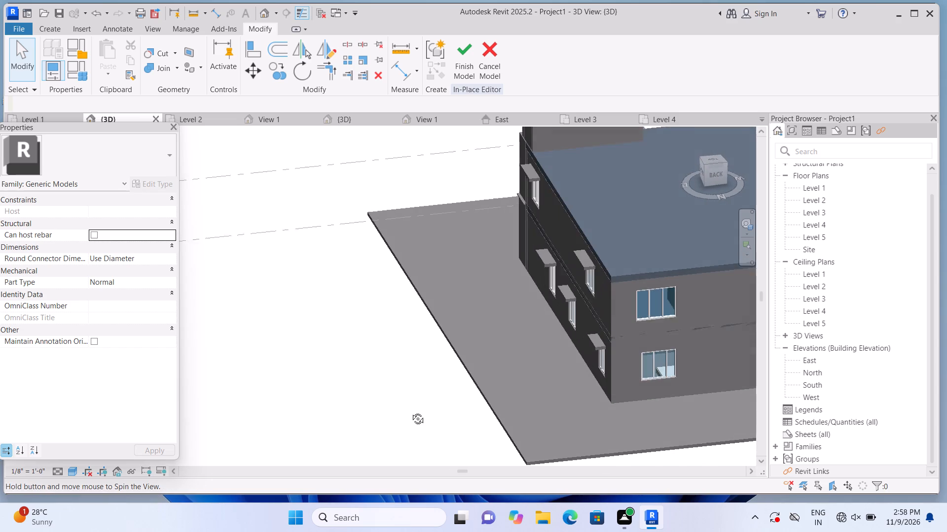
shift+middle_drag(410, 411, 412, 411)
middle_drag(453, 413, 435, 421)
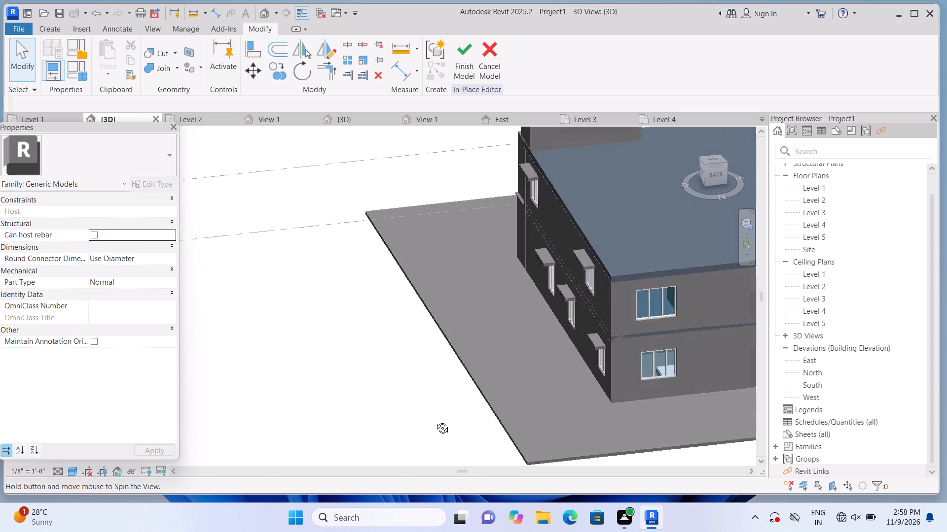
middle_drag(435, 421, 406, 418)
shift+middle_drag(406, 418, 441, 420)
middle_drag(432, 414, 128, 405)
scroll(127, 405, up, 1)
shift+middle_drag(363, 452, 325, 454)
scroll(324, 407, up, 2)
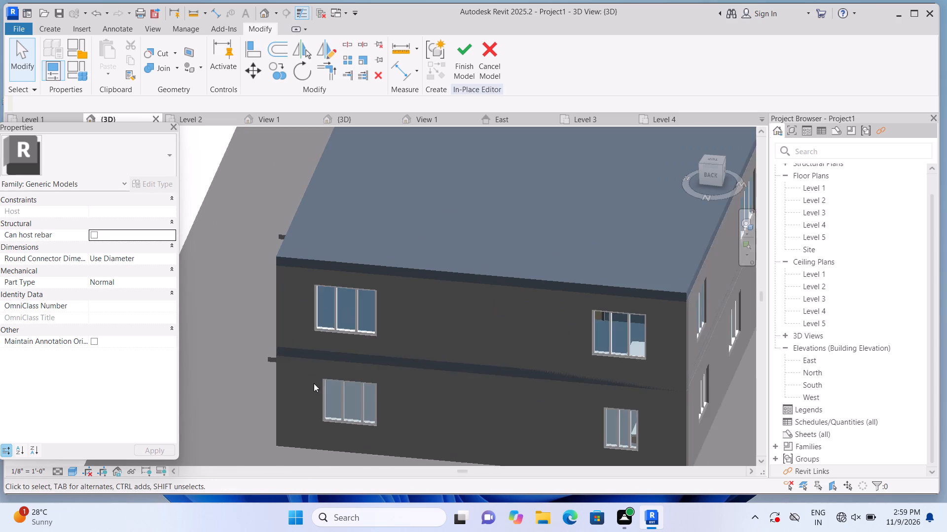
scroll(314, 383, up, 2)
Create a rectangular extrusion about 7'-8" long above the upper back-facade window nearest the sunshaded side, using the window's top face as work plane.
click(57, 29)
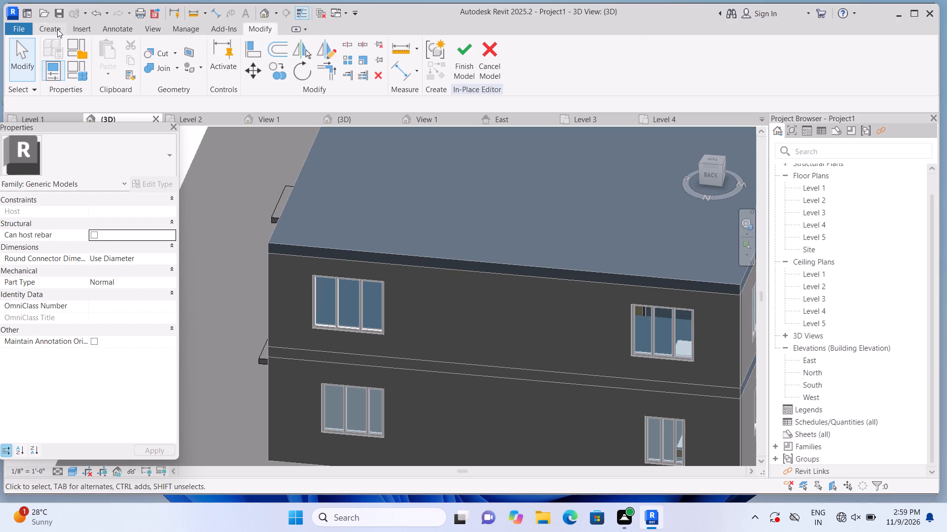
click(103, 67)
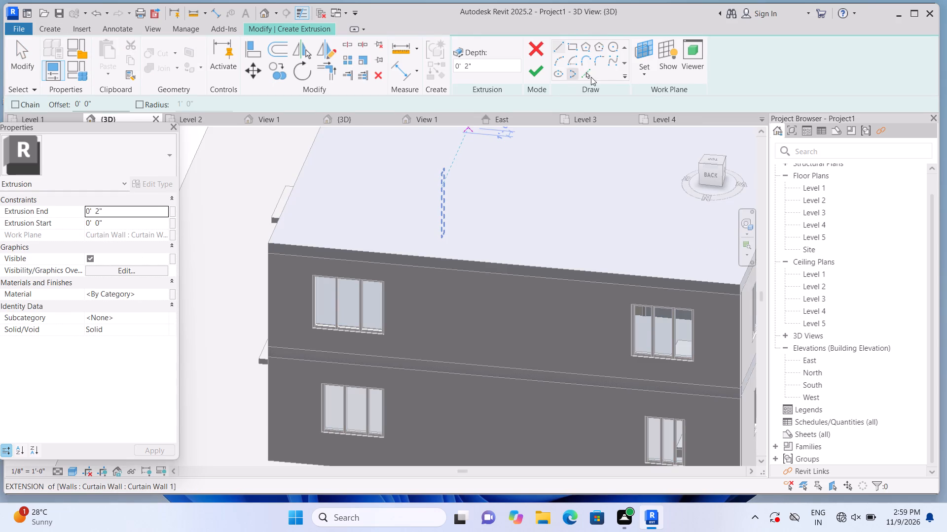
click(652, 74)
click(667, 123)
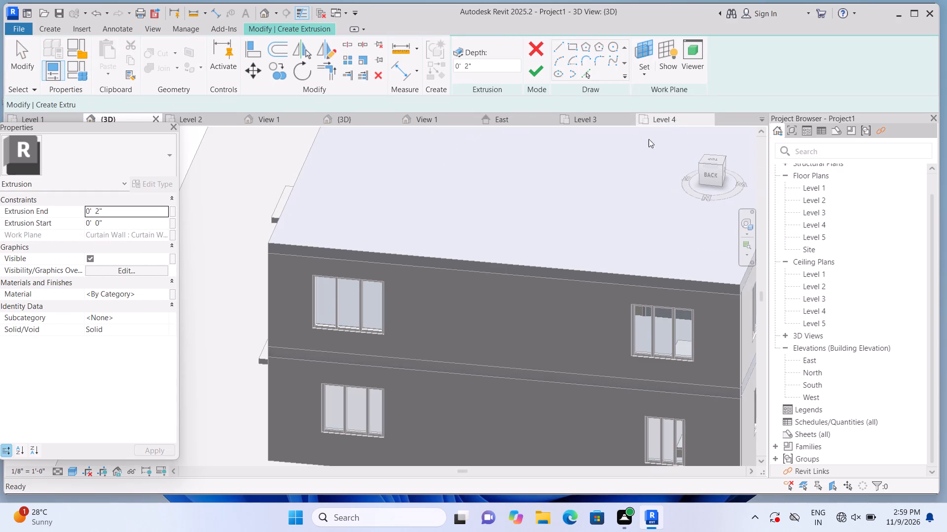
scroll(269, 386, up, 2)
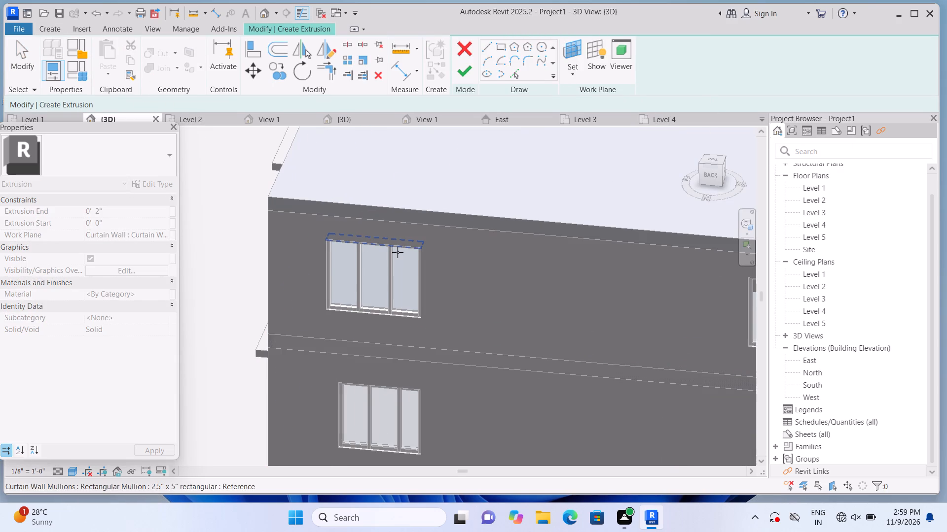
click(398, 252)
click(573, 46)
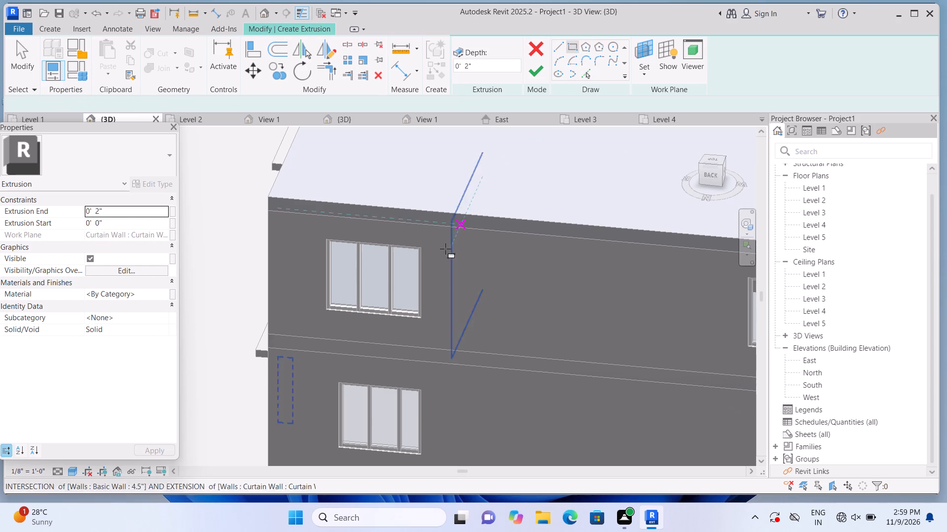
scroll(365, 265, up, 3)
scroll(328, 242, up, 1)
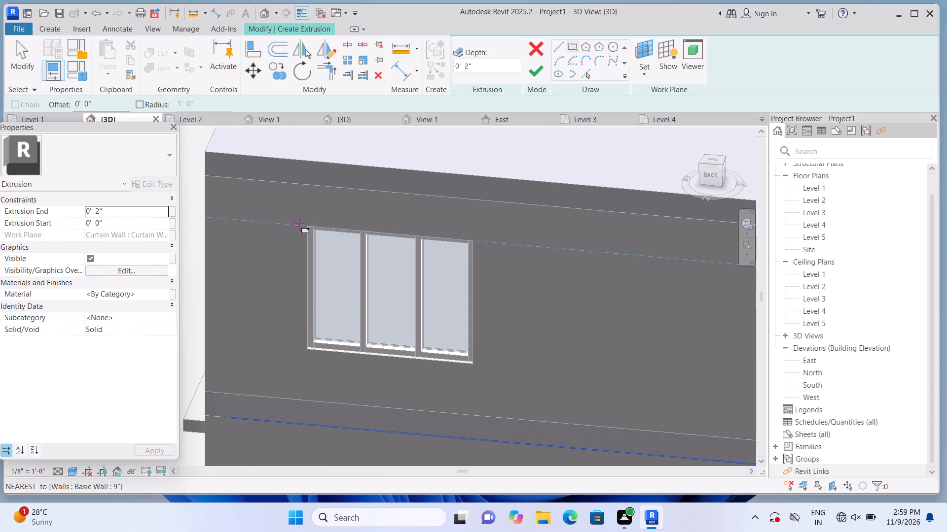
click(294, 225)
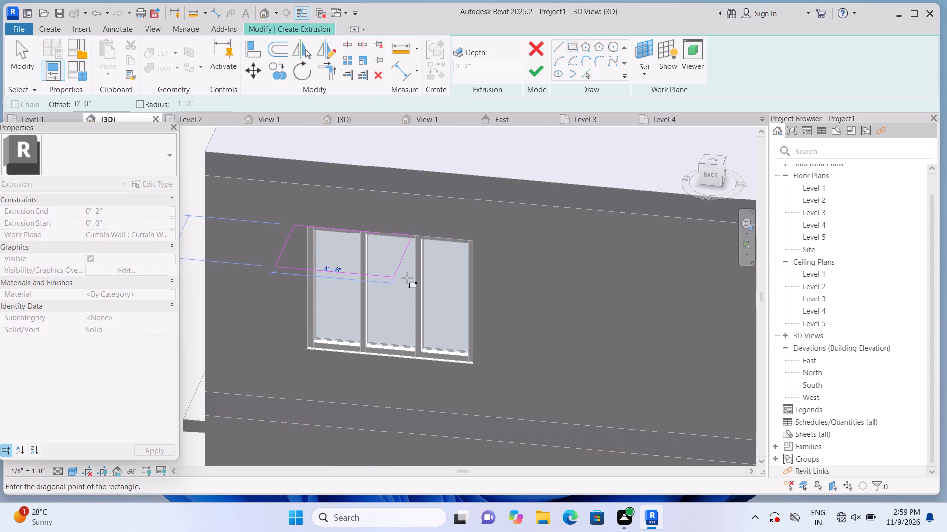
click(482, 269)
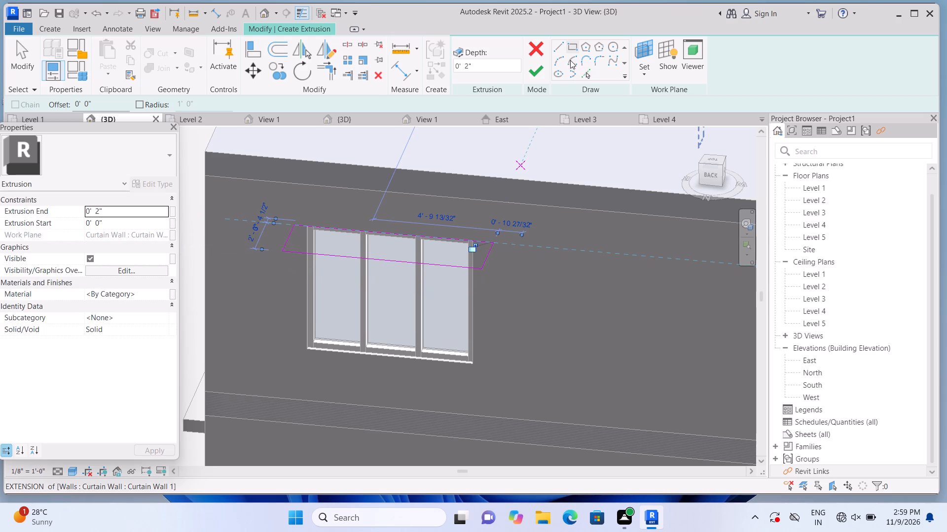
click(546, 66)
Set the new upper back sunshade slab's Extrusion End to 6".
scroll(467, 219, up, 1)
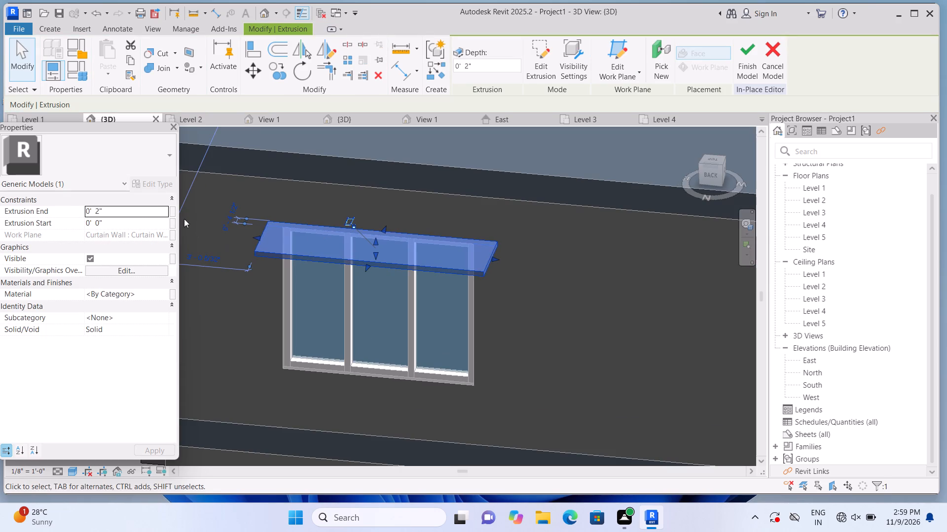
click(149, 211)
key(BackSpace)
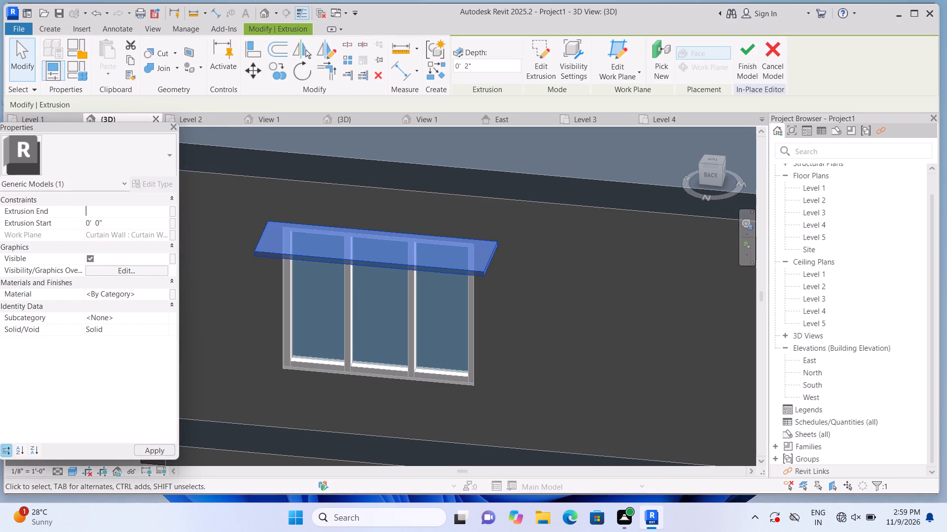
text(6")
key(Return)
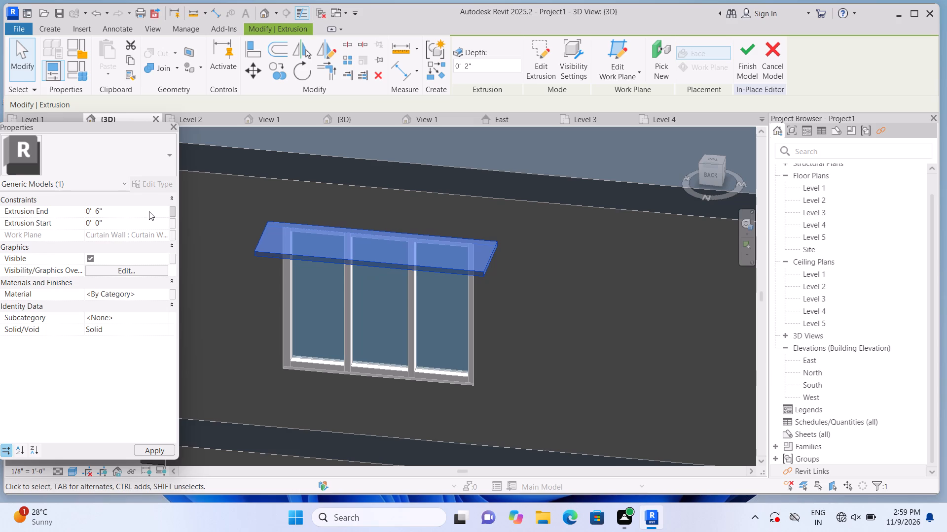
Extend the upper back sunshade slab's front edge slightly outward from the wall.
scroll(259, 261, up, 1)
scroll(293, 266, down, 1)
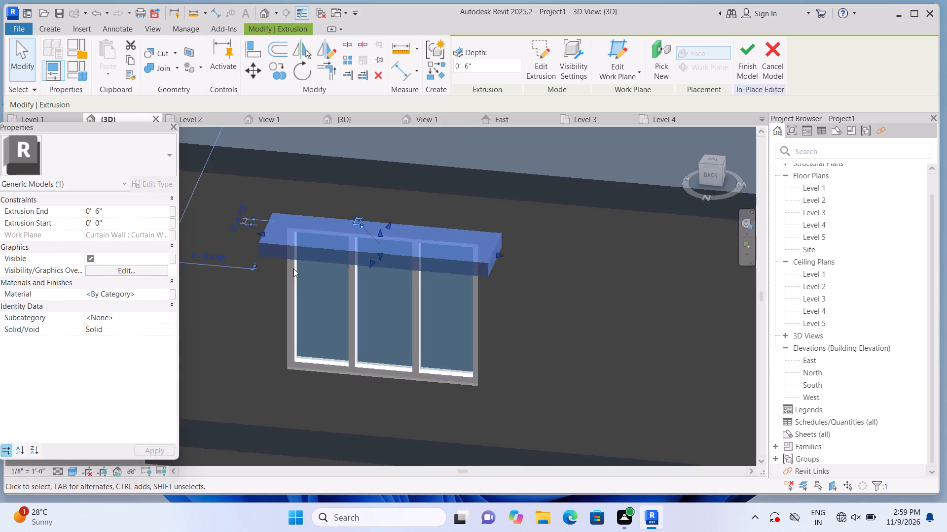
scroll(293, 268, down, 1)
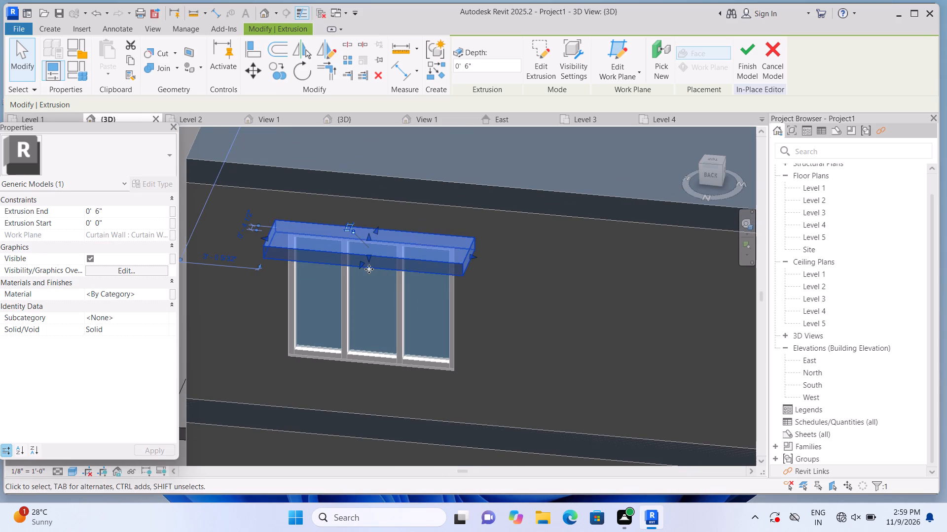
drag(358, 261, 355, 267)
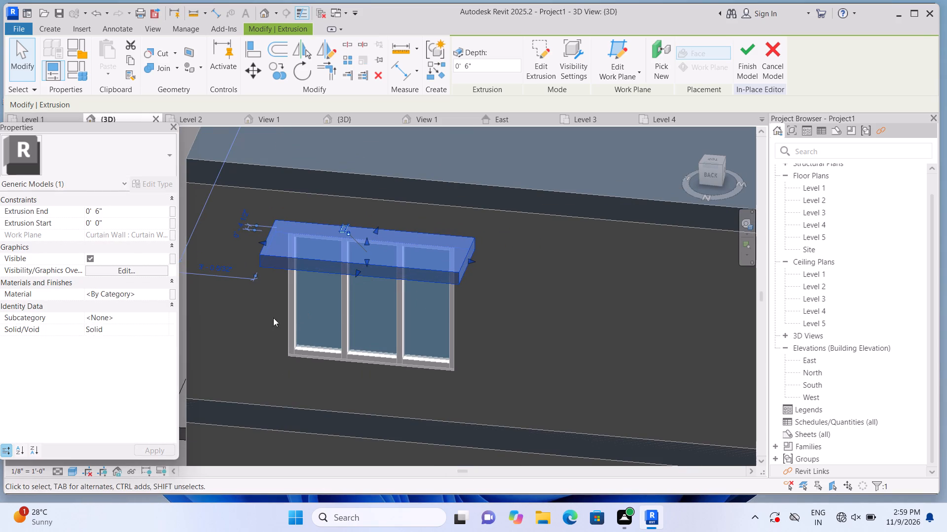
click(252, 324)
Create a rectangular extrusion about 6'-10" by 2'-5" above the lower window beneath the new back sunshade, using the window's top face as work plane.
scroll(260, 316, down, 9)
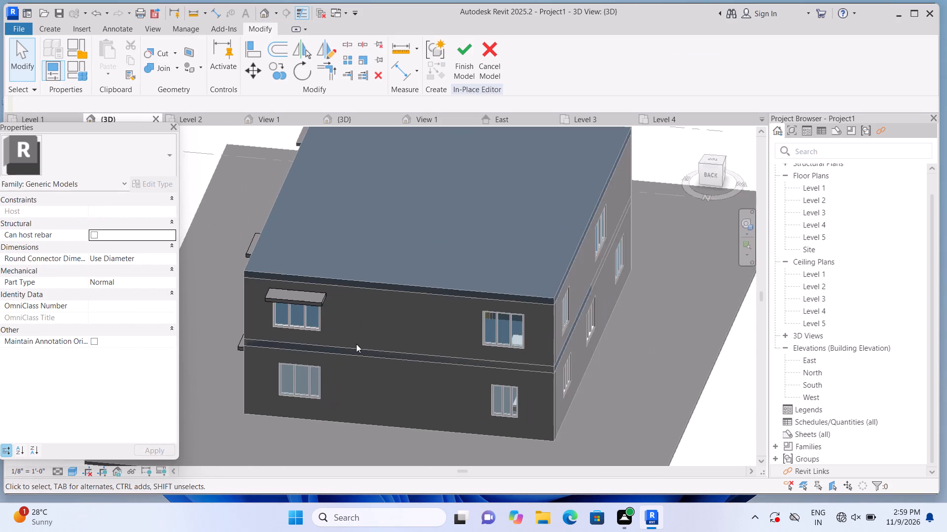
middle_drag(376, 324, 391, 295)
scroll(315, 325, up, 4)
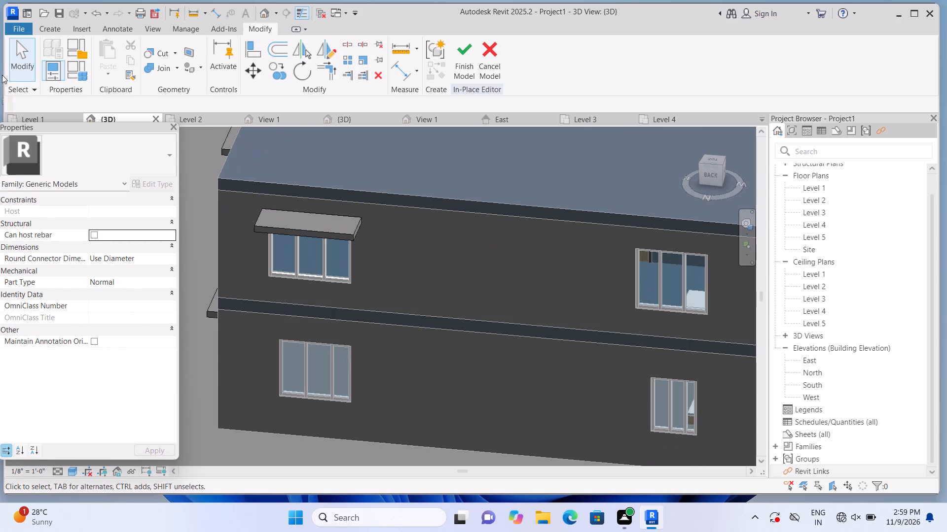
click(56, 24)
click(114, 51)
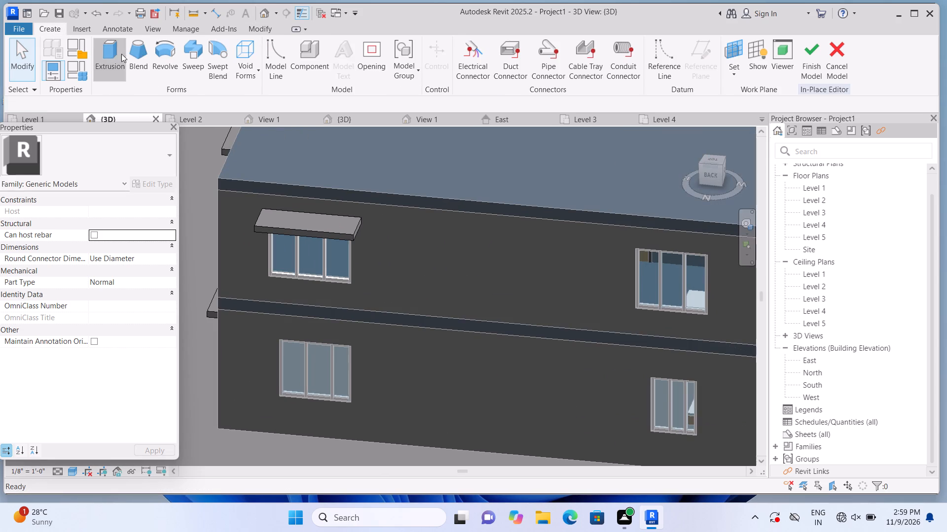
click(651, 77)
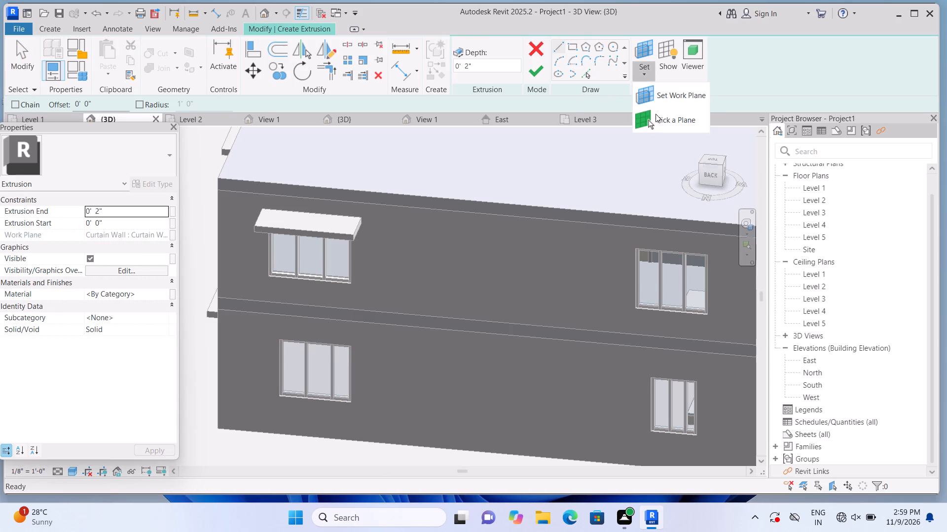
click(656, 126)
scroll(347, 350, up, 3)
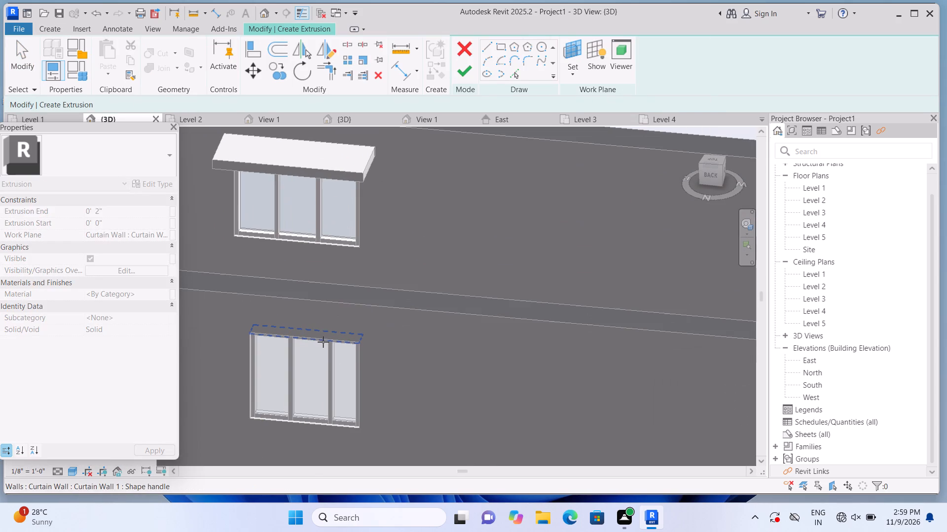
click(323, 341)
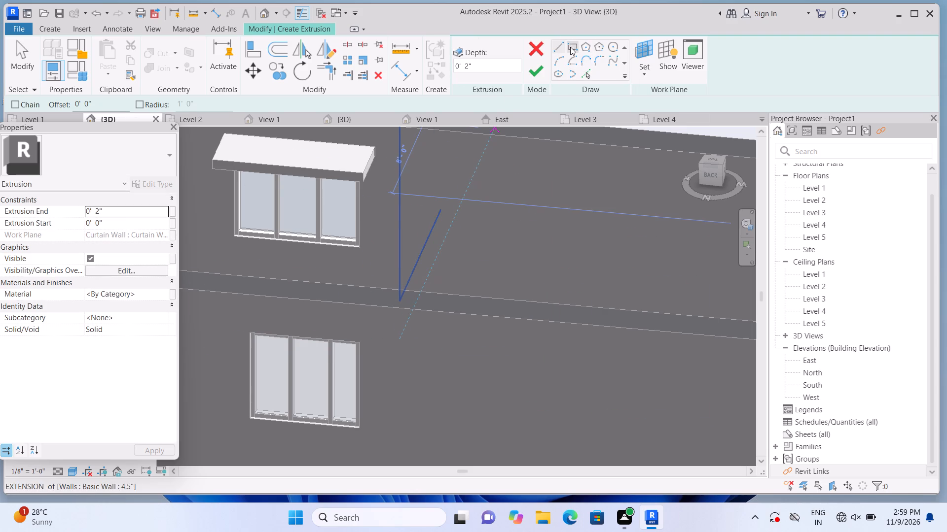
click(570, 47)
scroll(247, 382, up, 1)
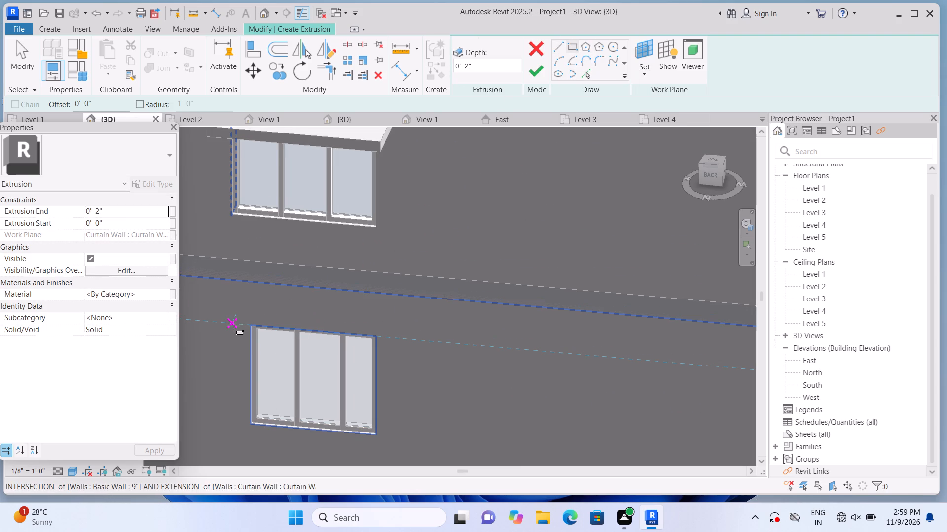
scroll(234, 323, up, 4)
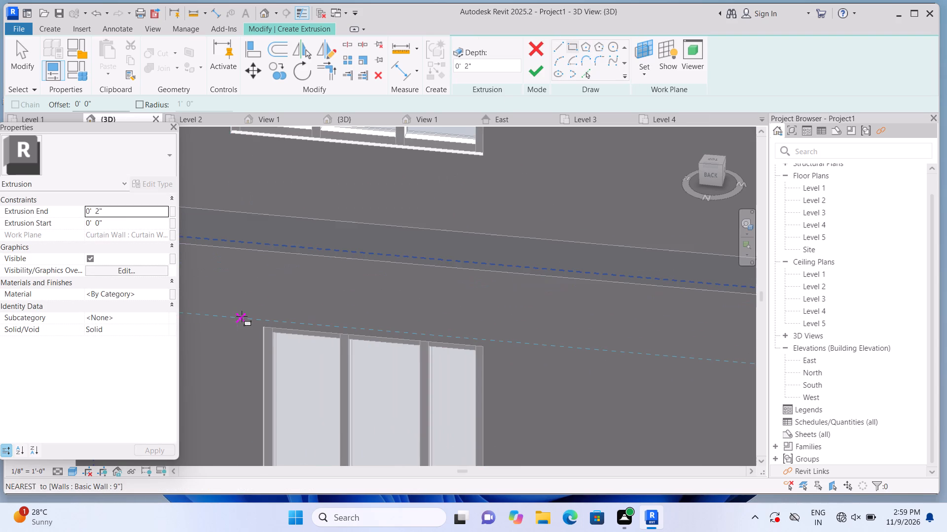
click(242, 316)
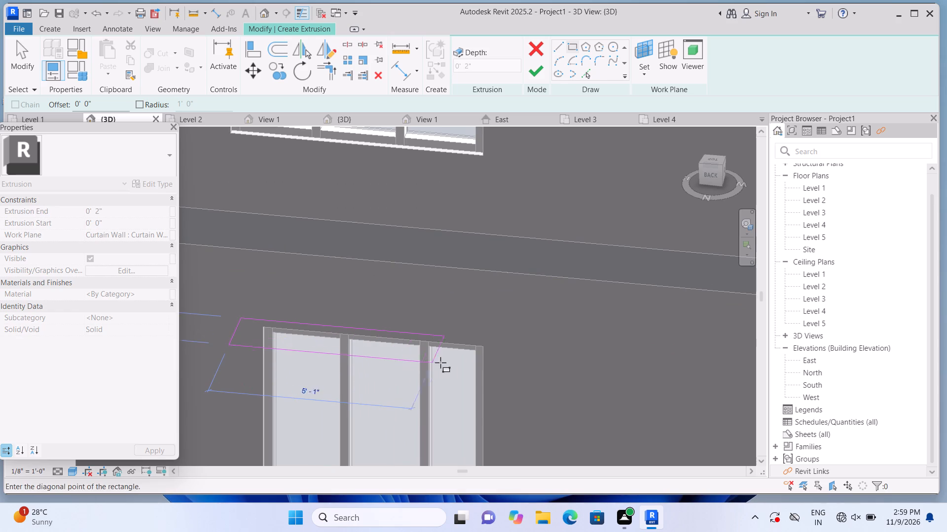
click(493, 385)
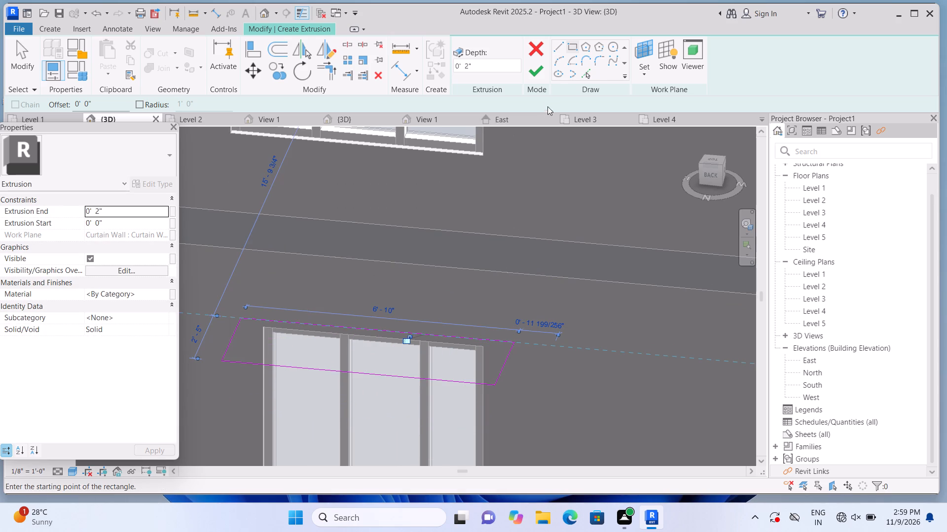
click(532, 74)
Set the new lower back sunshade slab's Extrusion End to 6".
scroll(452, 350, up, 1)
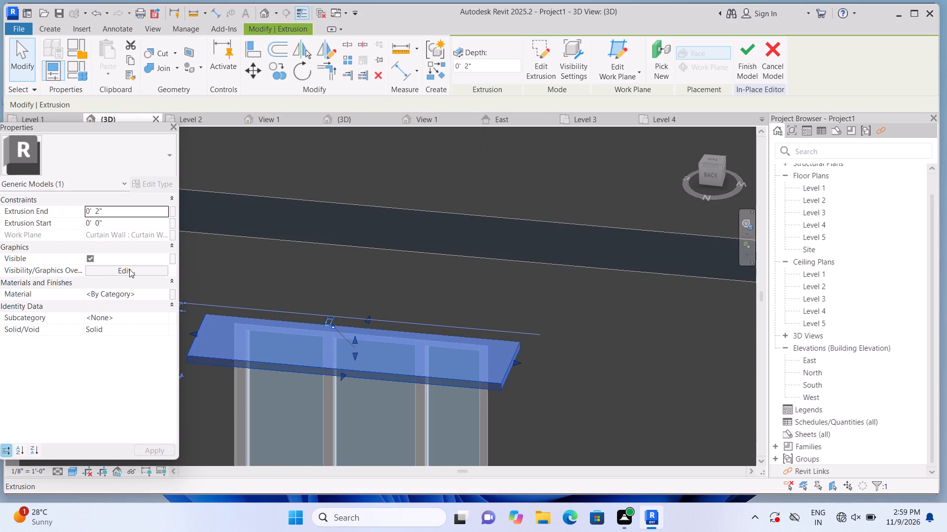
click(144, 209)
key(BackSpace)
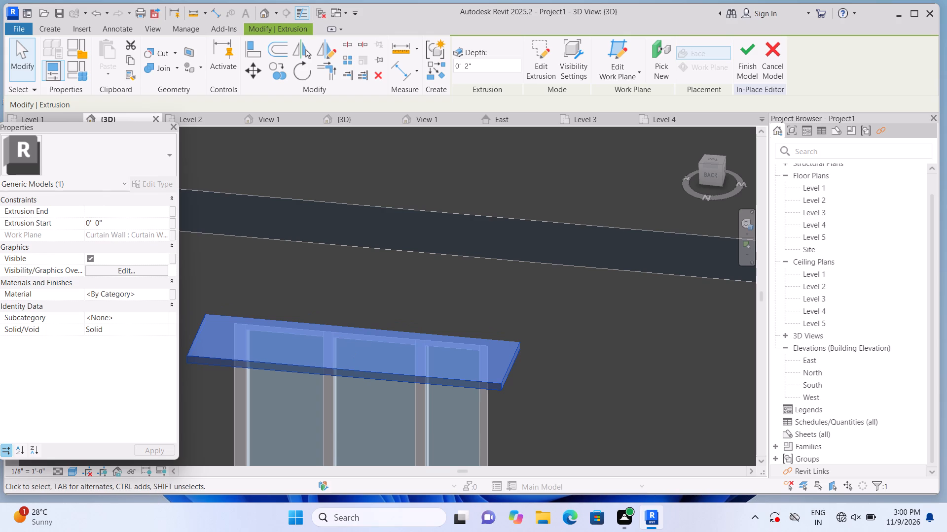
key(9)
key(BackSpace)
text(6")
key(Return)
scroll(279, 380, up, 1)
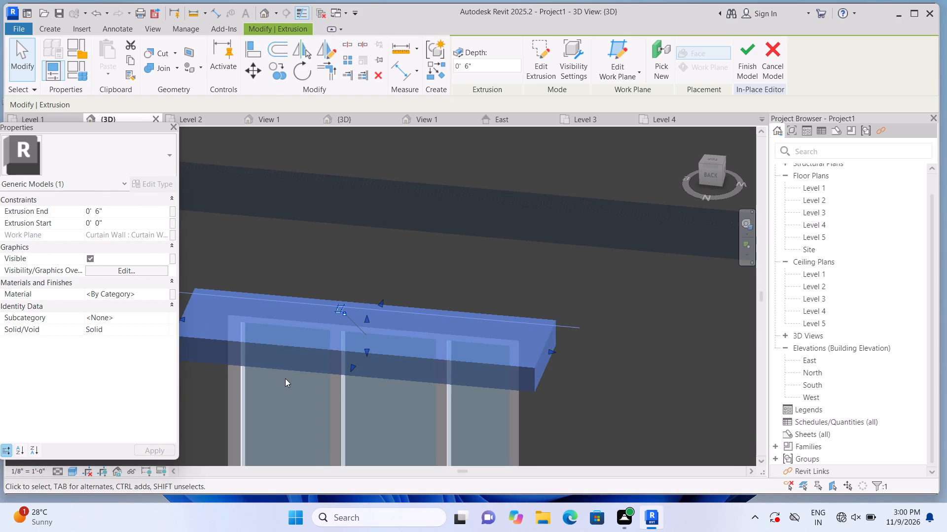
Shorten the lower back sunshade slab slightly at its left end, facing the facade, and extend its front edge slightly outward.
scroll(283, 385, down, 1)
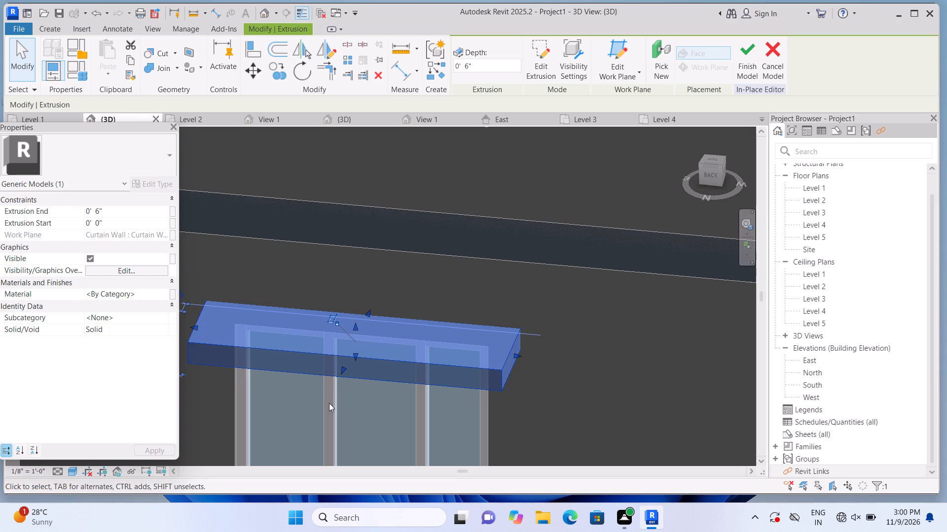
drag(195, 326, 202, 332)
click(202, 332)
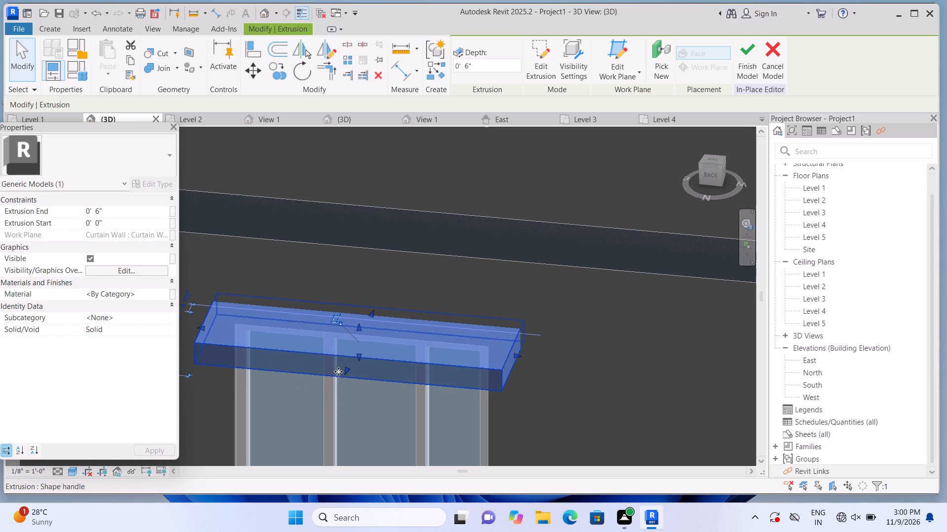
drag(347, 369, 344, 378)
scroll(346, 382, down, 6)
click(259, 415)
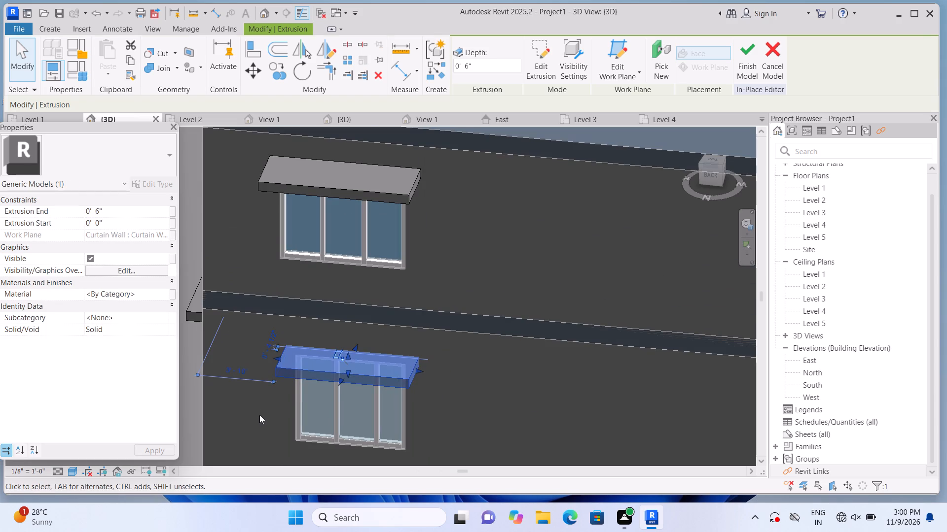
Create a rectangular extrusion about 6'-10" long above the back facade's upper window near the building corner, using the window's top face as work plane.
scroll(256, 410, down, 4)
middle_drag(389, 434, 281, 383)
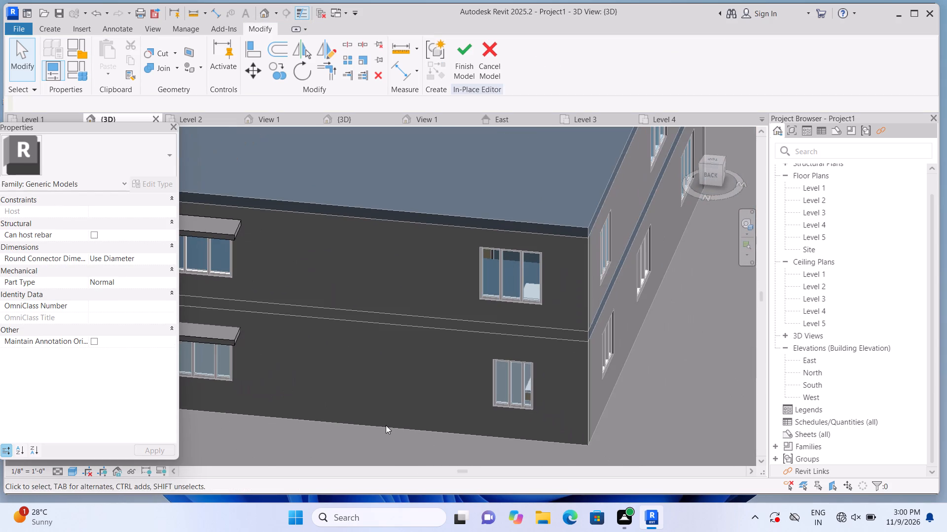
middle_drag(385, 425, 367, 434)
scroll(367, 434, up, 1)
middle_drag(395, 415, 374, 427)
middle_drag(317, 415, 342, 320)
shift+middle_drag(344, 376, 333, 391)
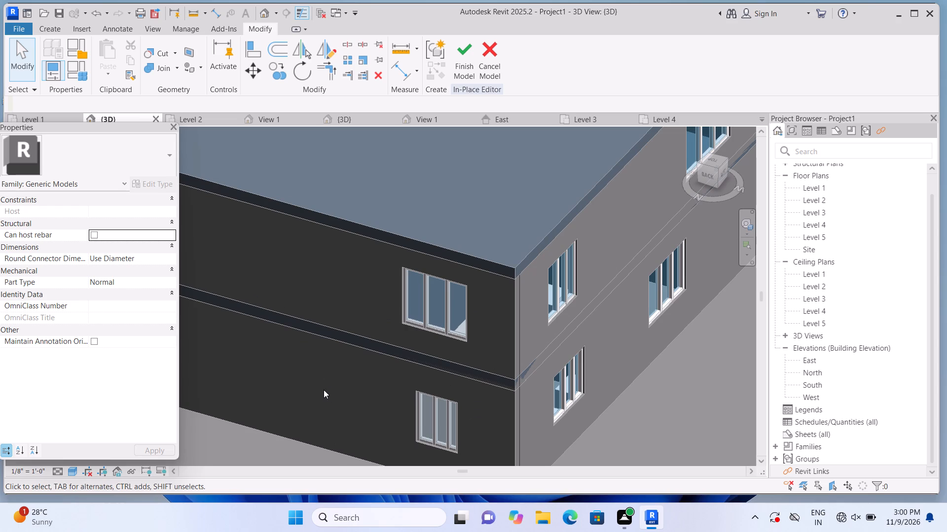
shift+middle_drag(325, 399, 357, 389)
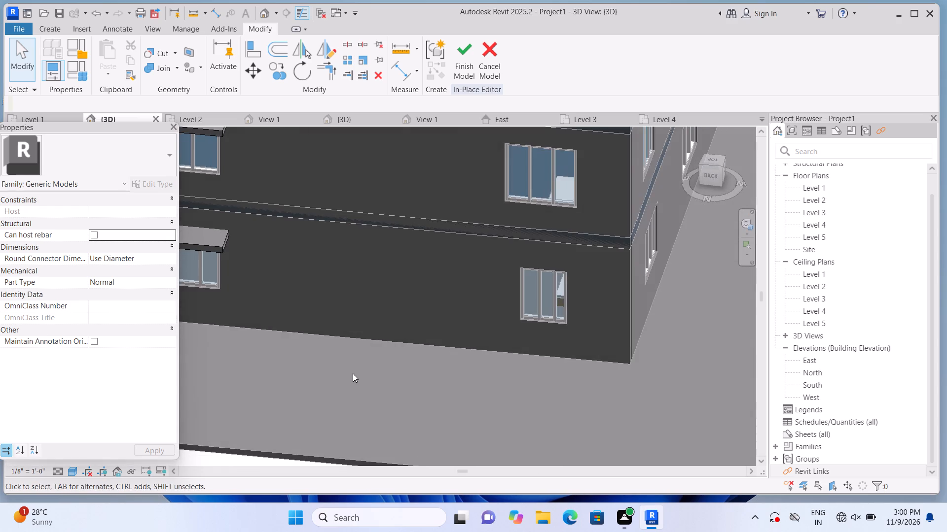
middle_drag(353, 373, 349, 463)
scroll(334, 440, down, 2)
middle_drag(335, 431, 206, 427)
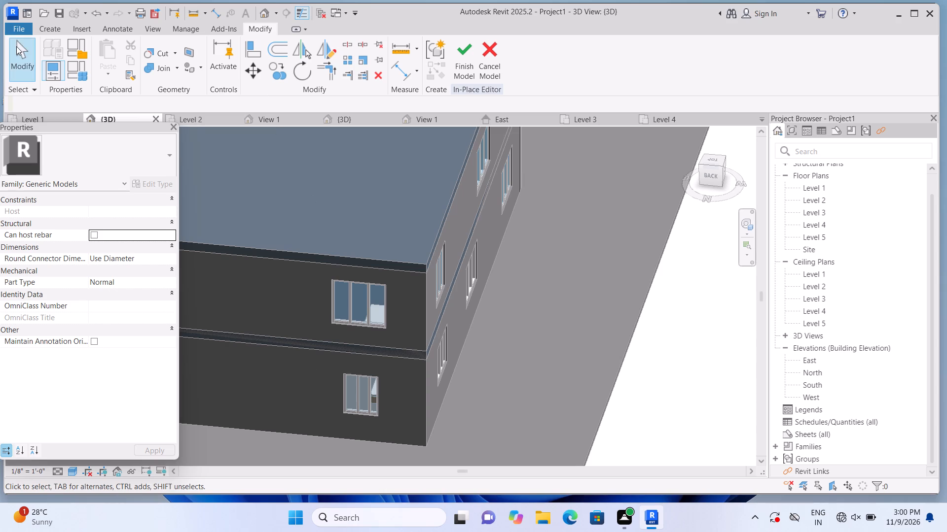
click(48, 28)
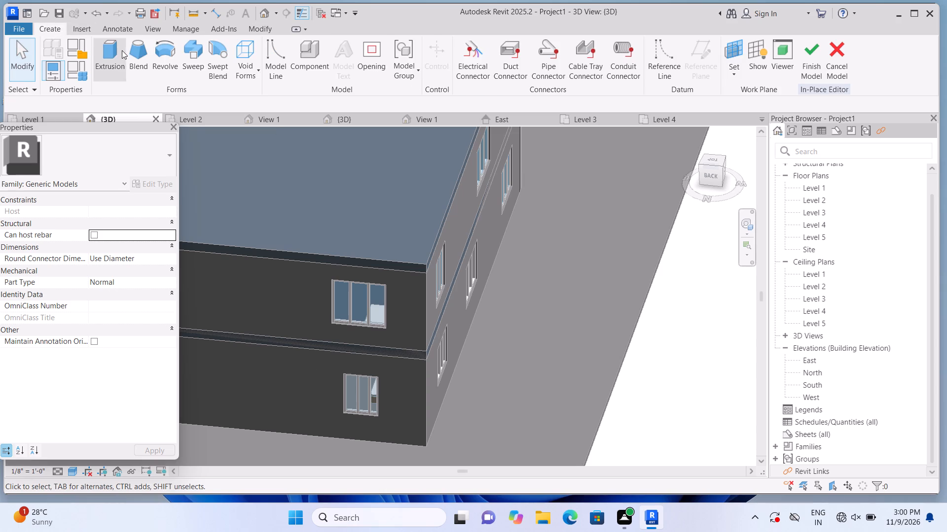
click(122, 50)
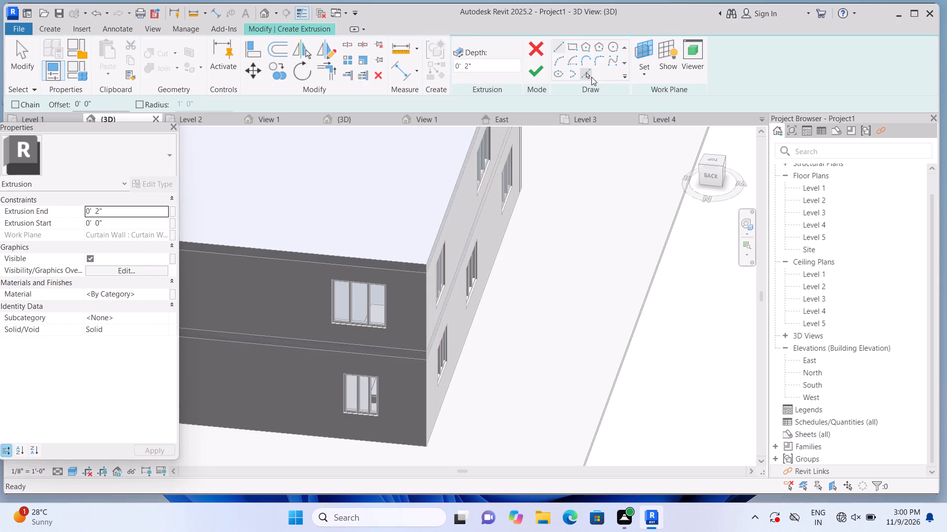
click(641, 77)
click(655, 118)
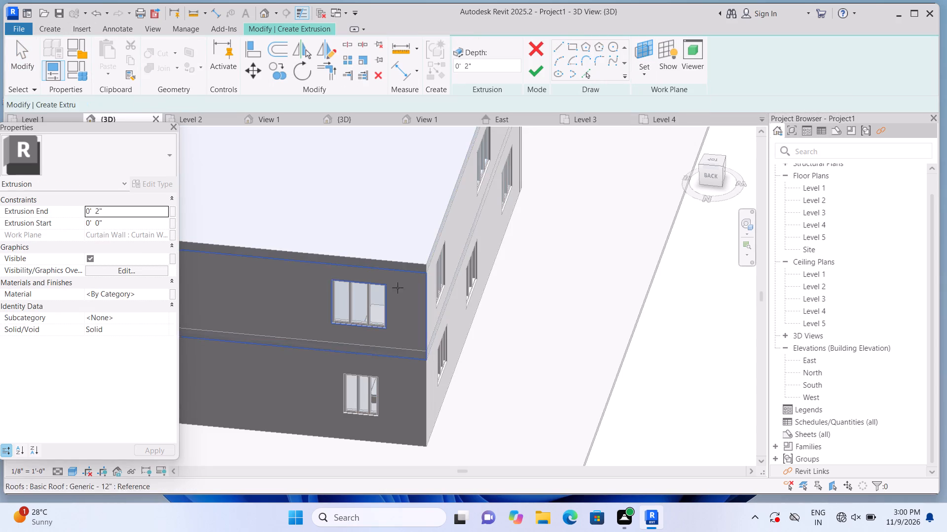
scroll(394, 289, up, 3)
click(367, 287)
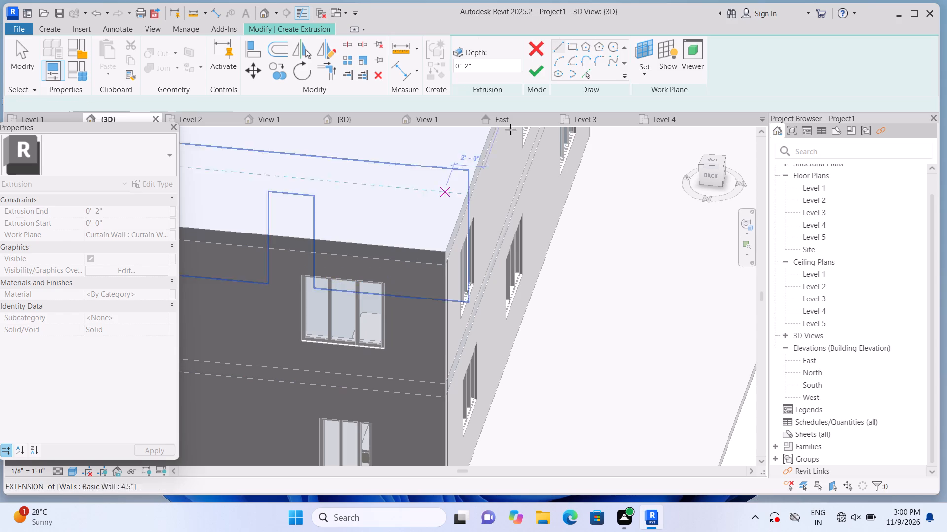
click(571, 42)
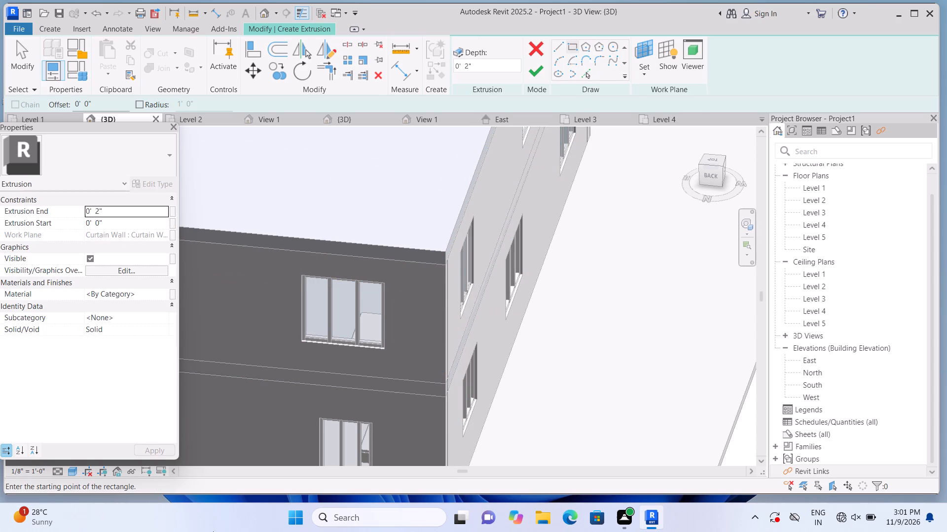
scroll(267, 282, up, 2)
scroll(361, 262, up, 1)
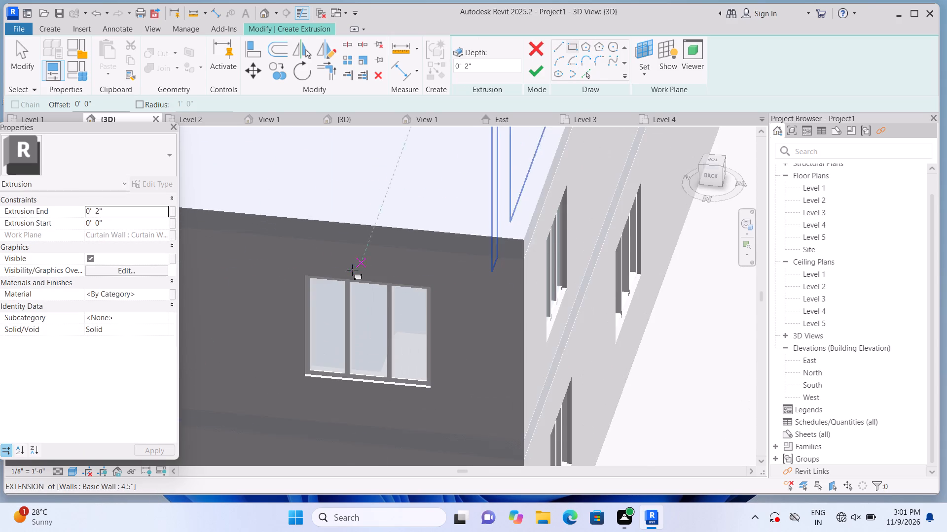
scroll(352, 270, up, 2)
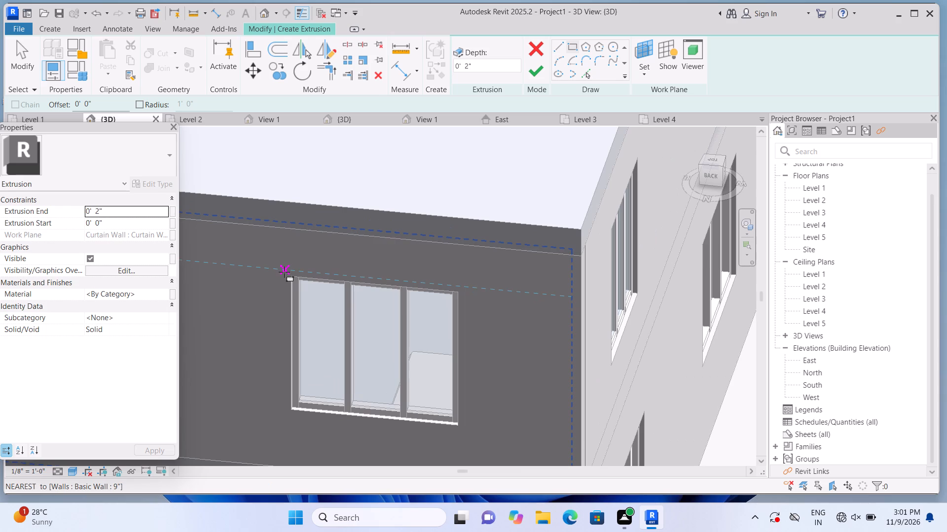
click(274, 270)
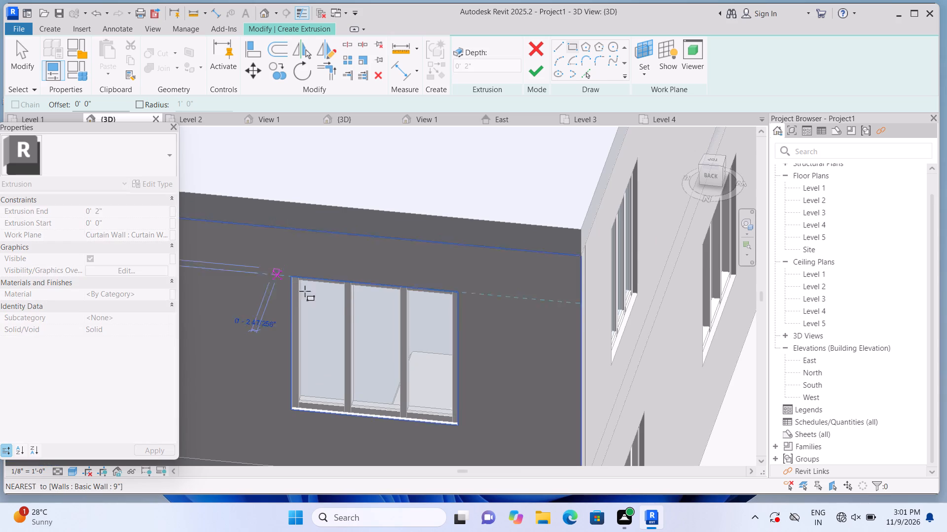
click(474, 305)
click(539, 69)
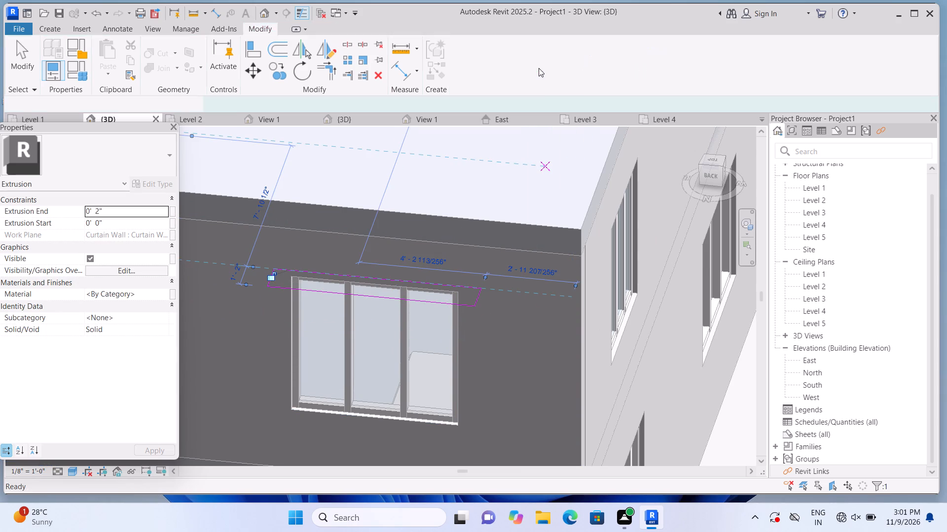
Extend the new upper corner sunshade slab's front edge outward from the back wall.
scroll(380, 270, up, 2)
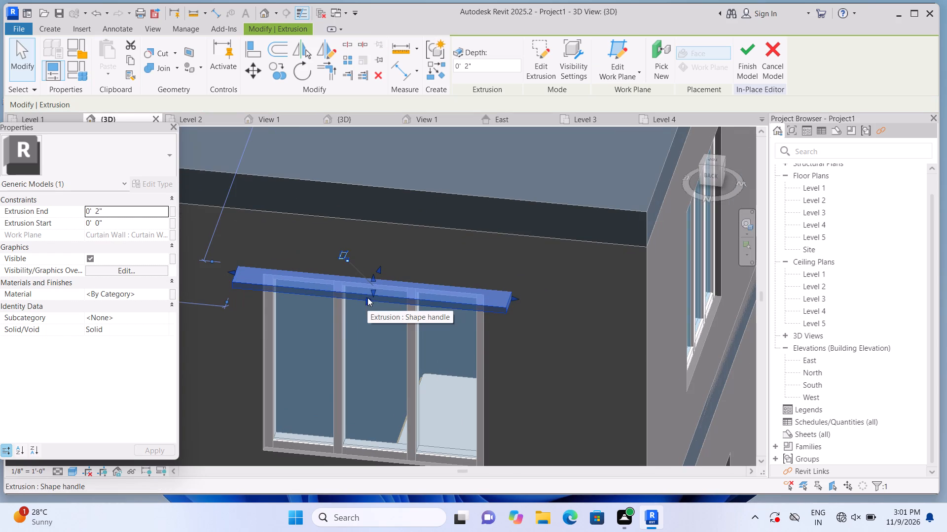
drag(367, 298, 348, 317)
click(348, 317)
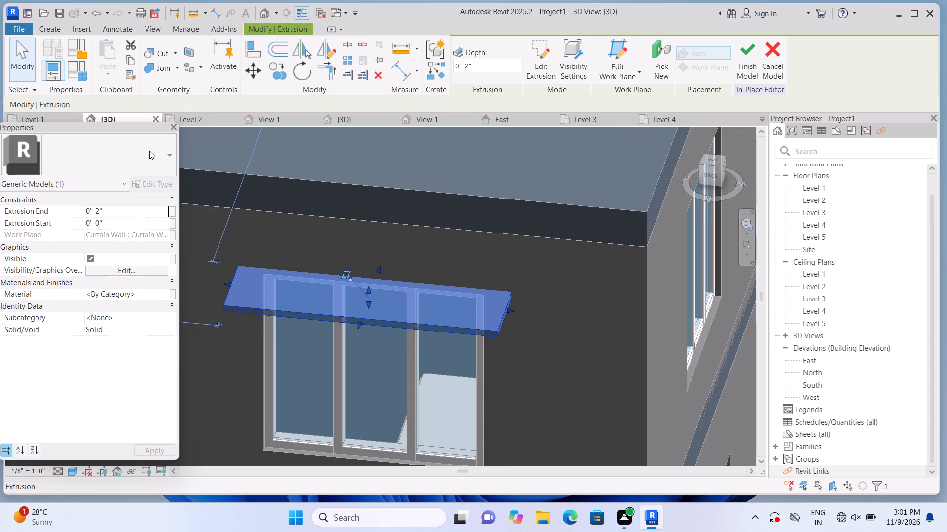
Set the upper corner sunshade slab's Extrusion End to 6".
click(147, 206)
key(BackSpace)
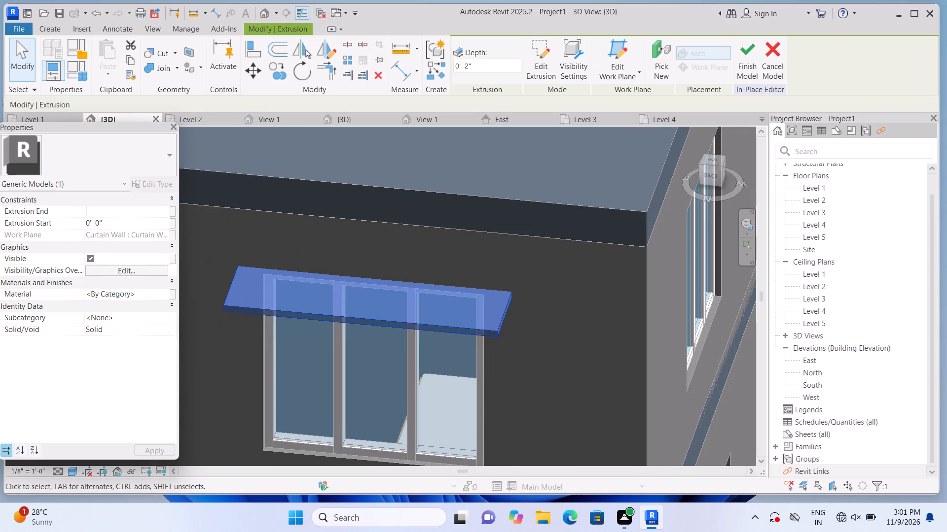
text(6")
key(Return)
Shorten the upper corner sunshade slab slightly at the end away from the building corner and extend its front edge slightly further outward.
scroll(306, 421, up, 2)
scroll(297, 407, down, 4)
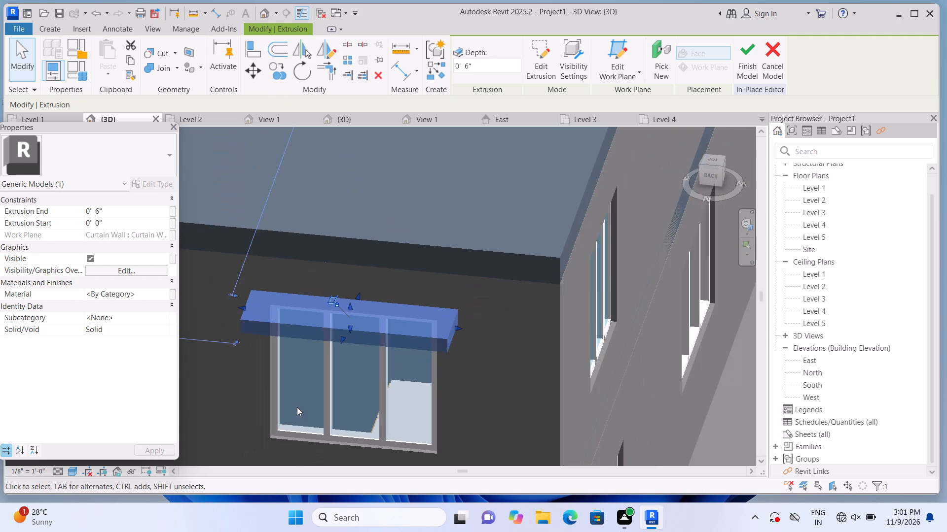
scroll(241, 360, up, 2)
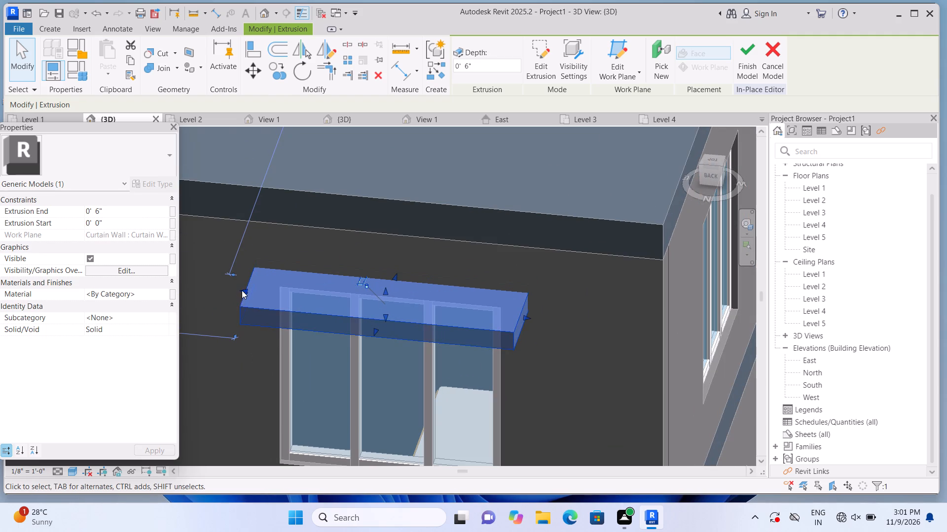
drag(244, 288, 256, 294)
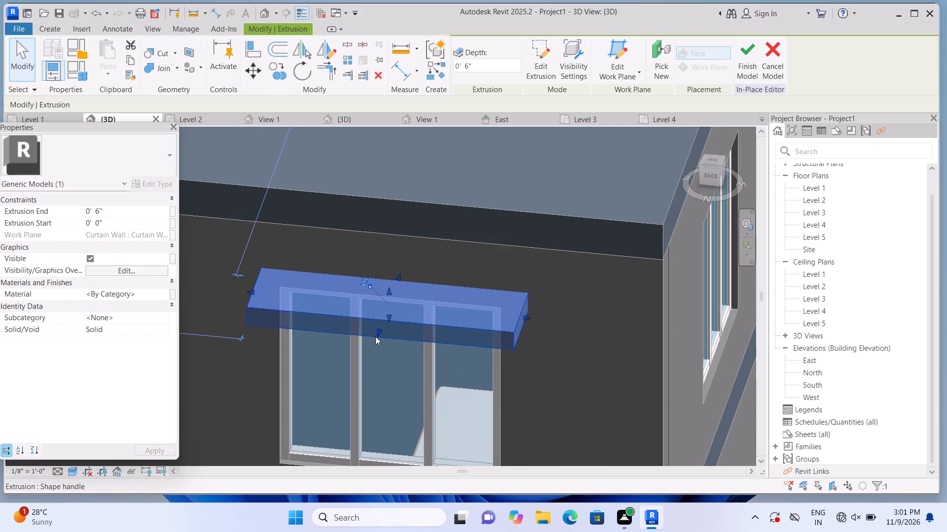
drag(379, 329, 374, 335)
click(374, 335)
scroll(327, 370, down, 3)
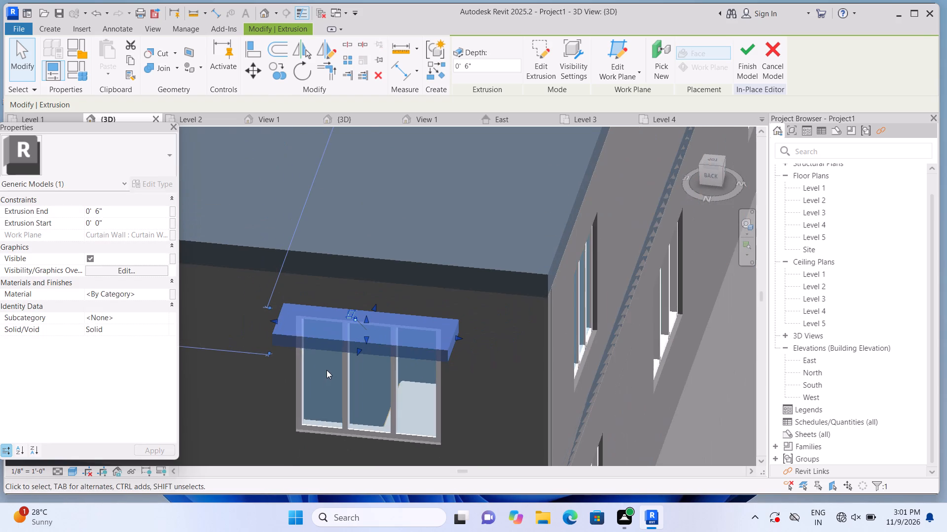
key(Escape)
Create a rectangular extrusion about 4'-8" long above the lower window beneath the upper corner sunshade, using the window's top face as work plane.
scroll(333, 366, down, 2)
middle_drag(291, 398, 299, 270)
middle_drag(316, 353, 233, 274)
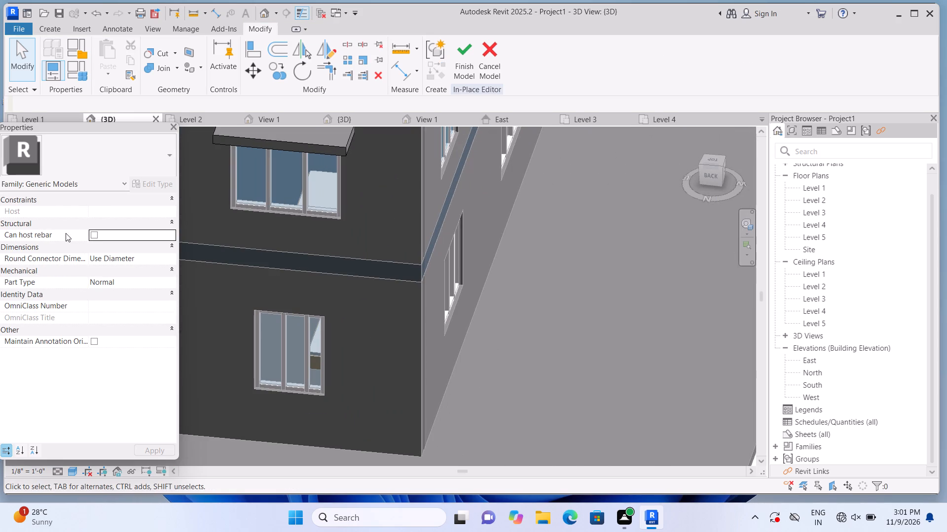
click(51, 32)
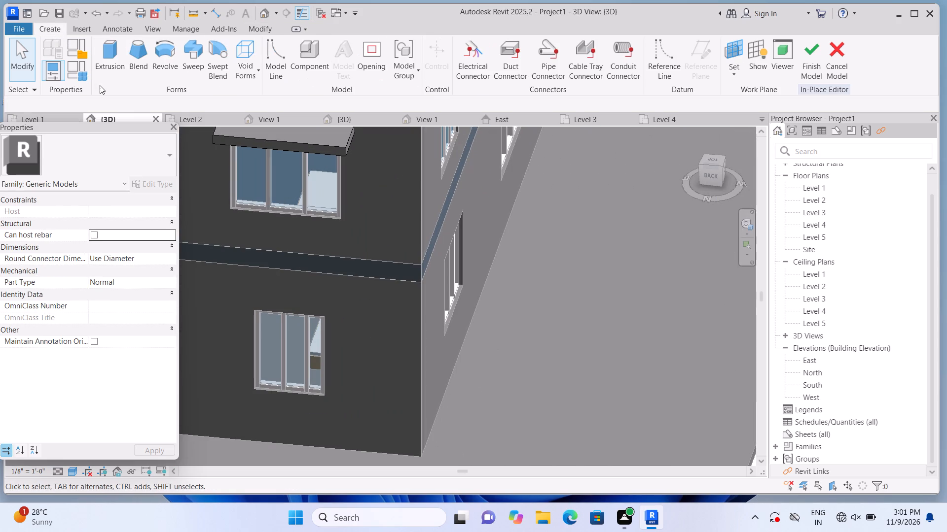
click(109, 74)
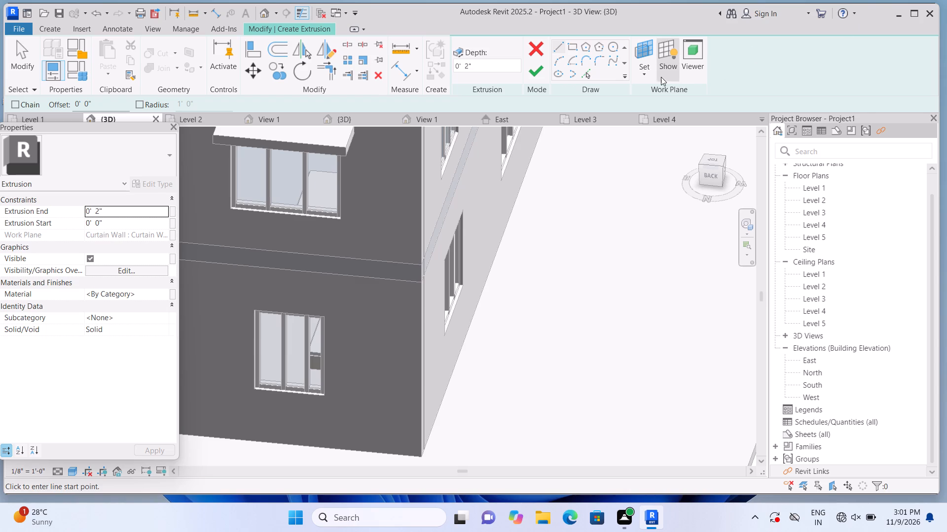
click(641, 75)
click(658, 121)
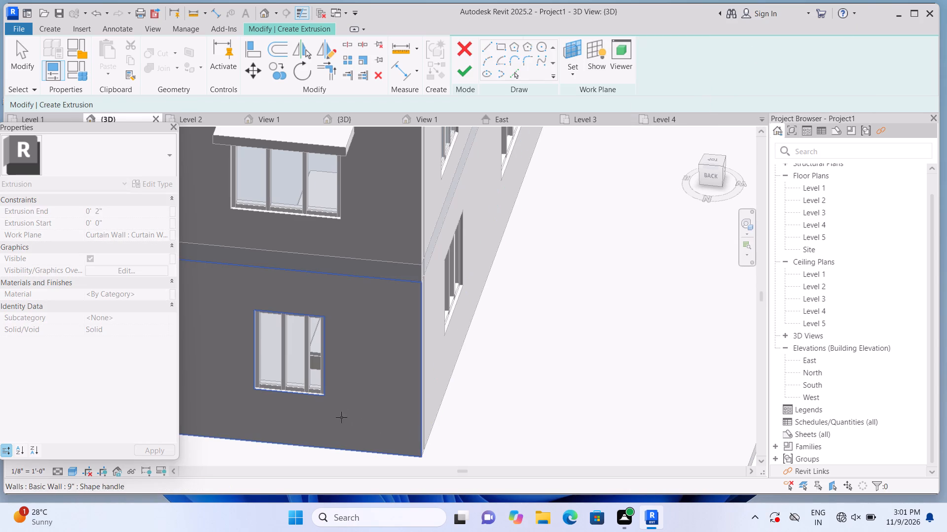
click(279, 311)
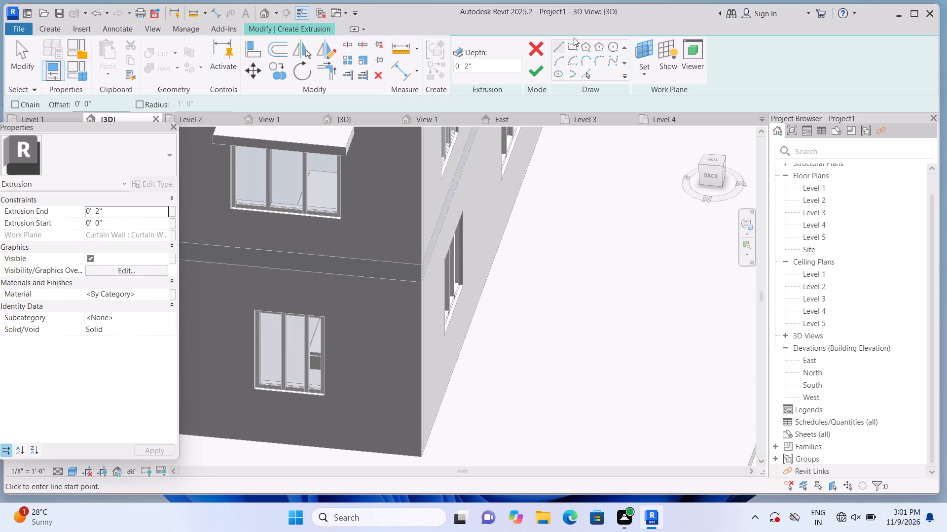
click(572, 46)
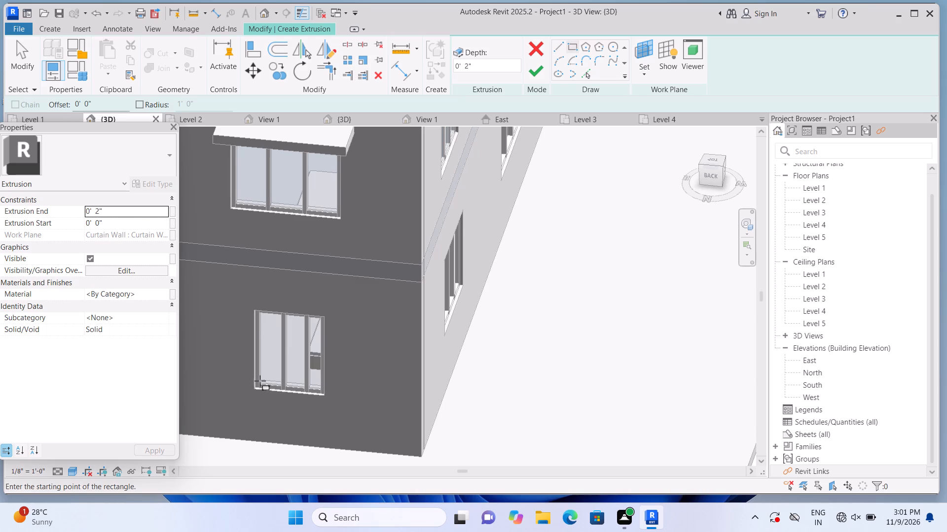
scroll(262, 367, up, 3)
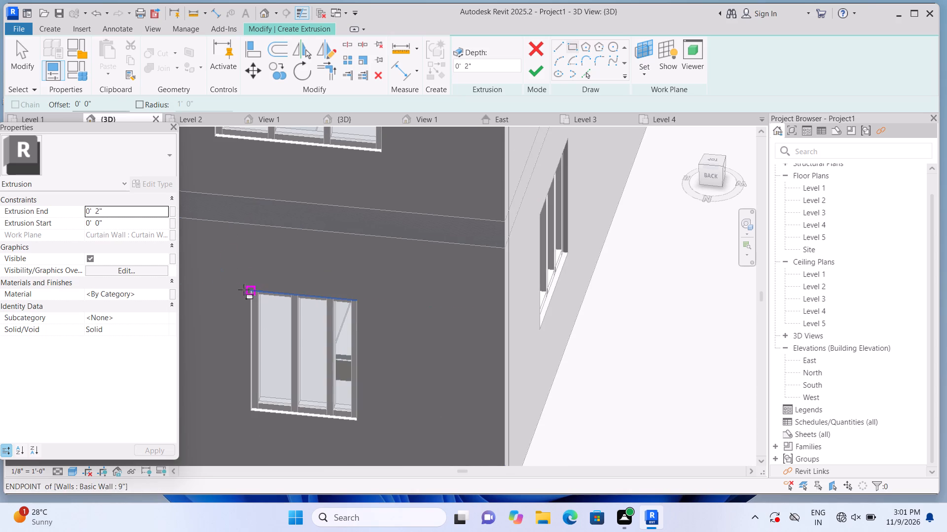
click(233, 289)
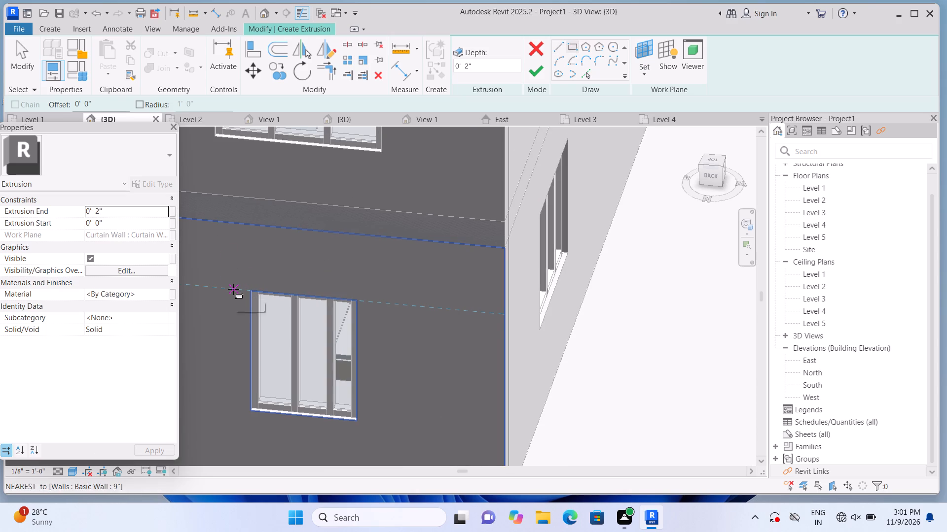
click(366, 326)
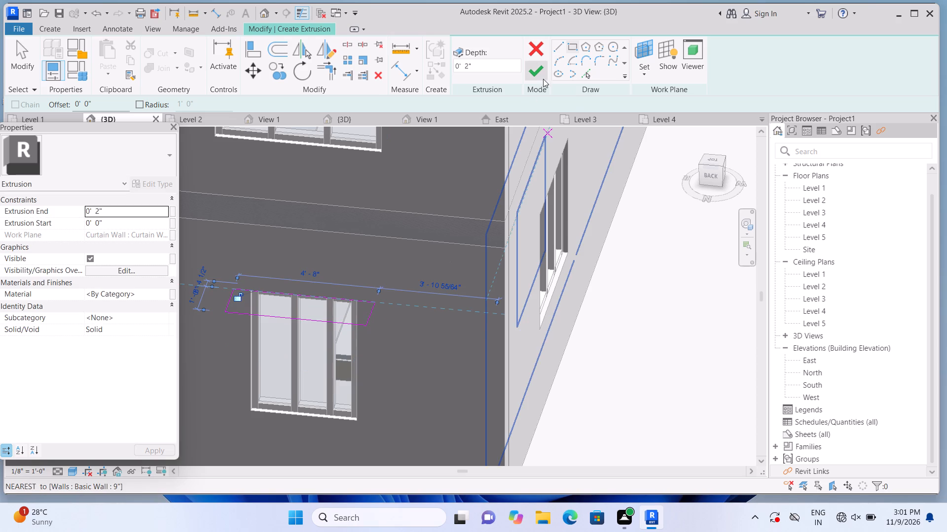
click(539, 75)
Set the Extrusion End of the new sunshade slab above the lower corner window to 6".
click(131, 206)
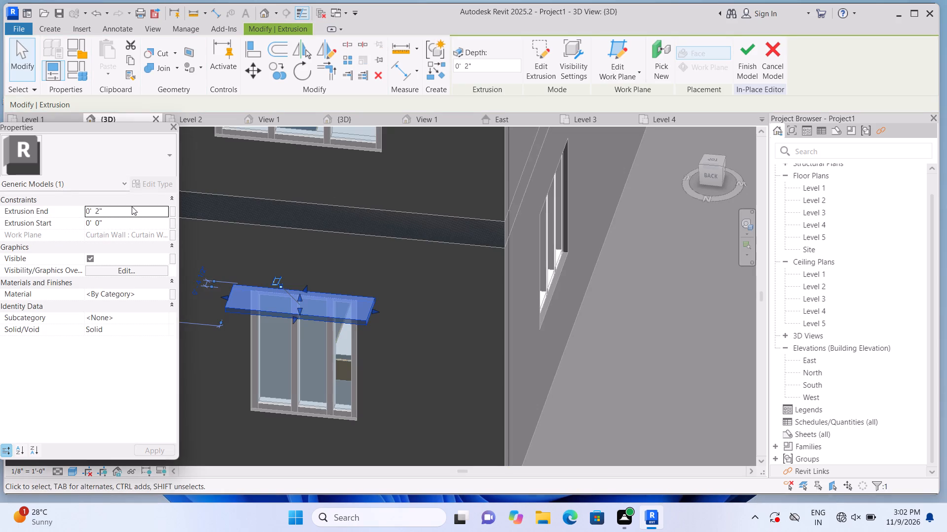
key(BackSpace)
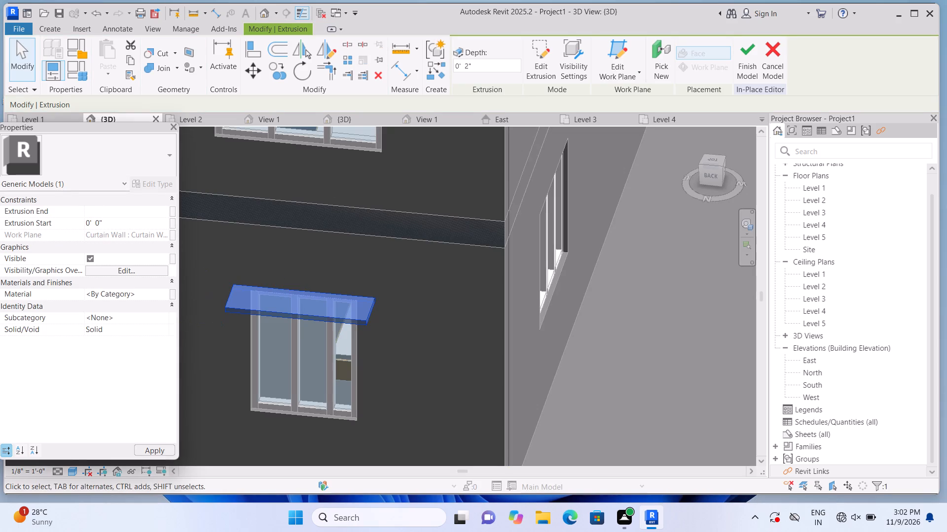
key(6)
key(shift+quotedbl)
key(Return)
Extend the lower corner sunshade slab's front edge slightly outward from the back wall.
scroll(299, 385, up, 1)
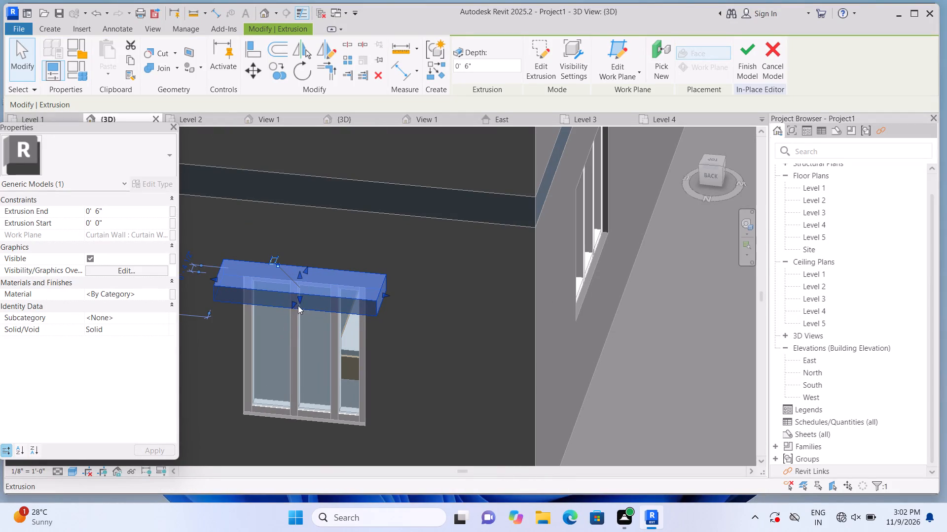
drag(294, 303, 286, 314)
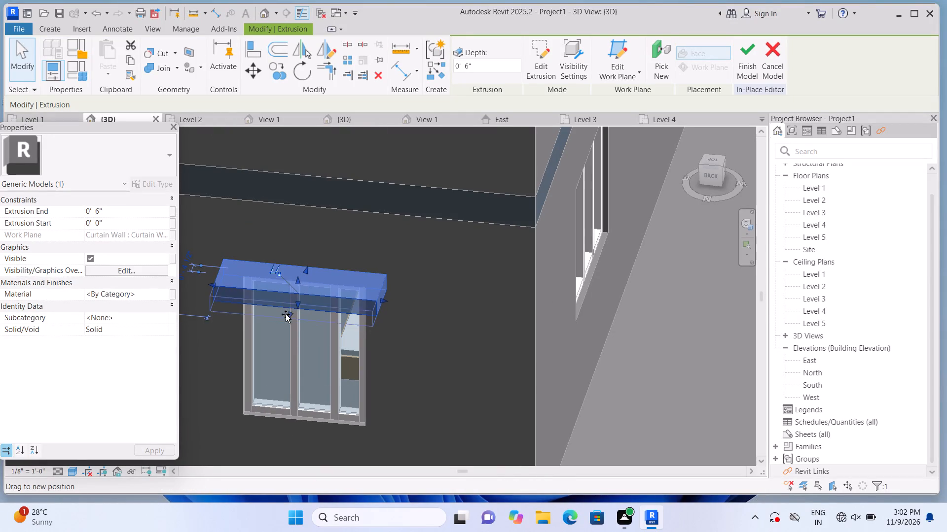
drag(286, 314, 288, 304)
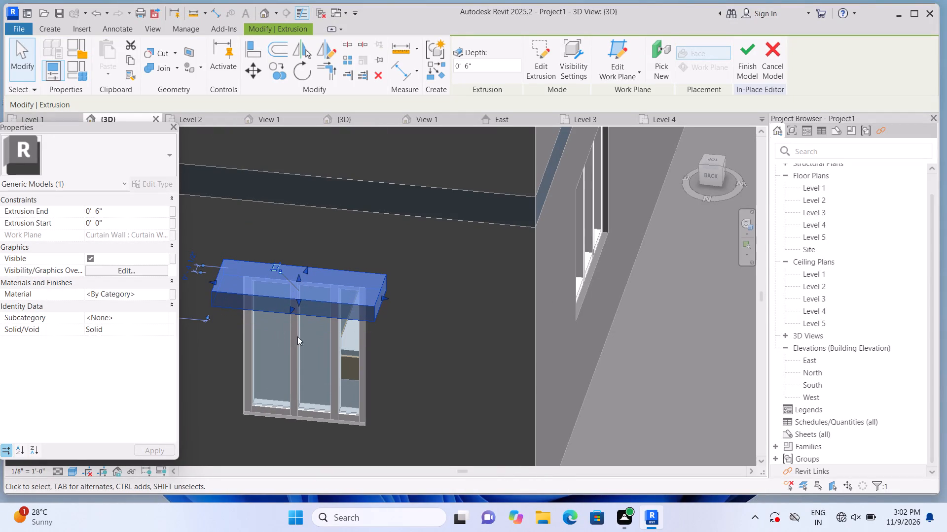
click(411, 364)
Finish the in-place generic model containing the sunshade slabs.
scroll(412, 360, down, 3)
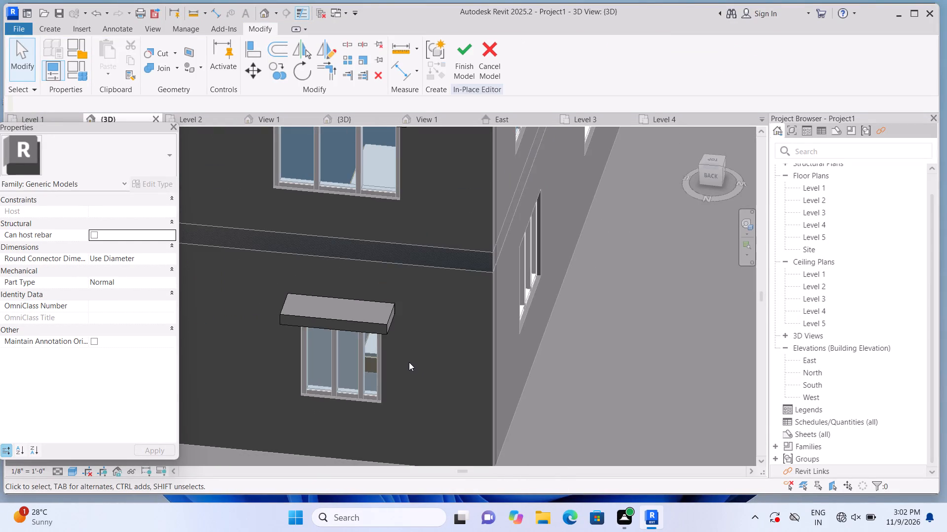
scroll(415, 372, down, 3)
middle_drag(462, 399, 389, 421)
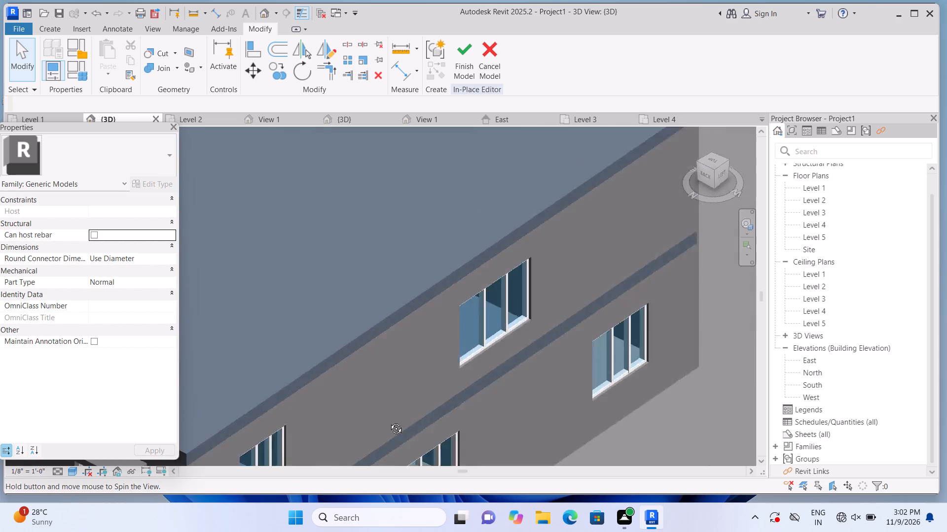
middle_drag(389, 421, 334, 423)
click(696, 132)
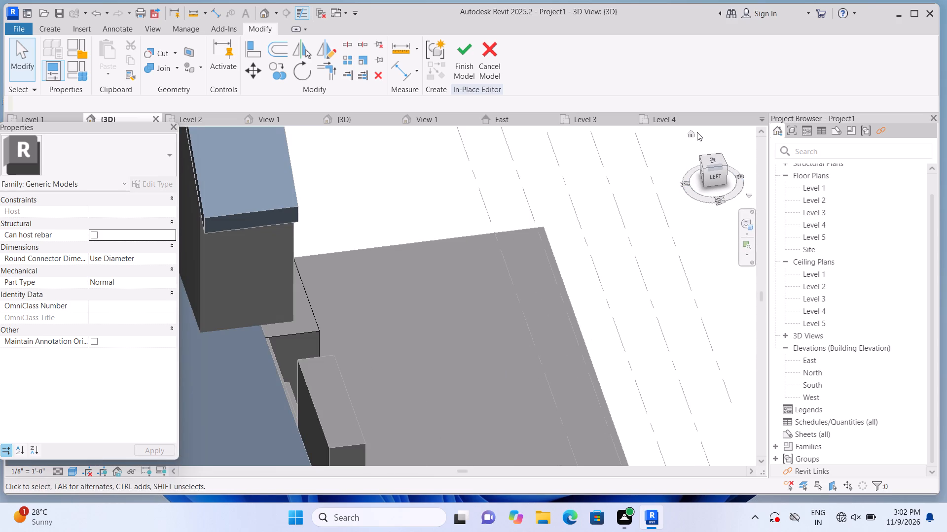
click(692, 132)
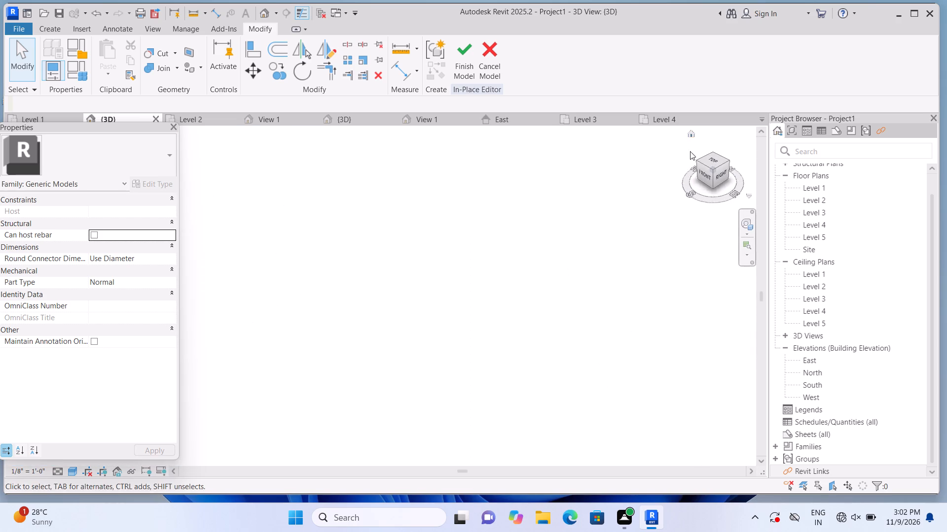
scroll(236, 291, up, 6)
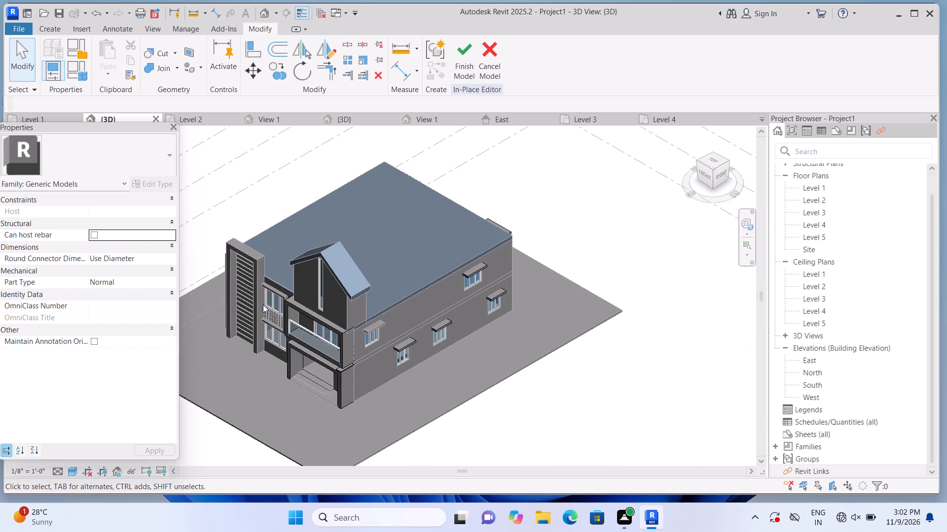
click(464, 74)
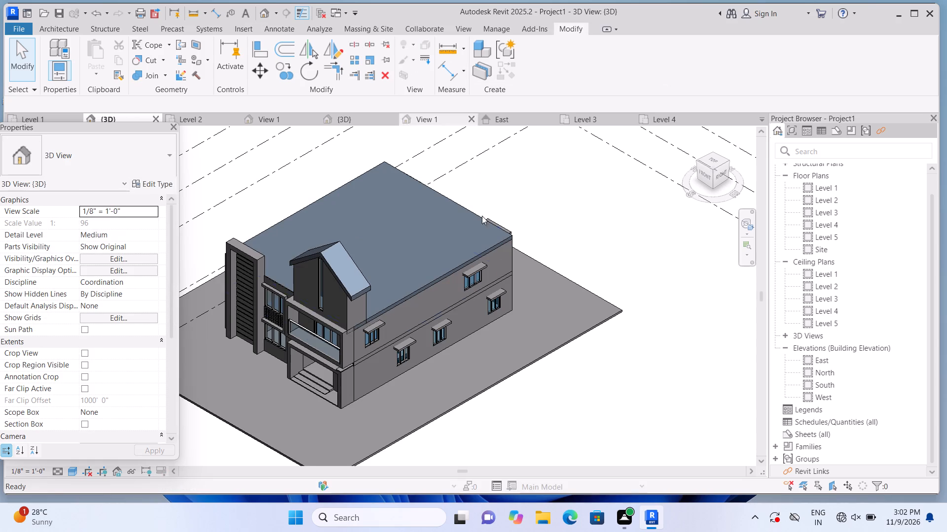
Reopen the in-place generic model of the front porch frame and sunshade slabs for editing.
scroll(507, 379, up, 2)
scroll(470, 354, up, 1)
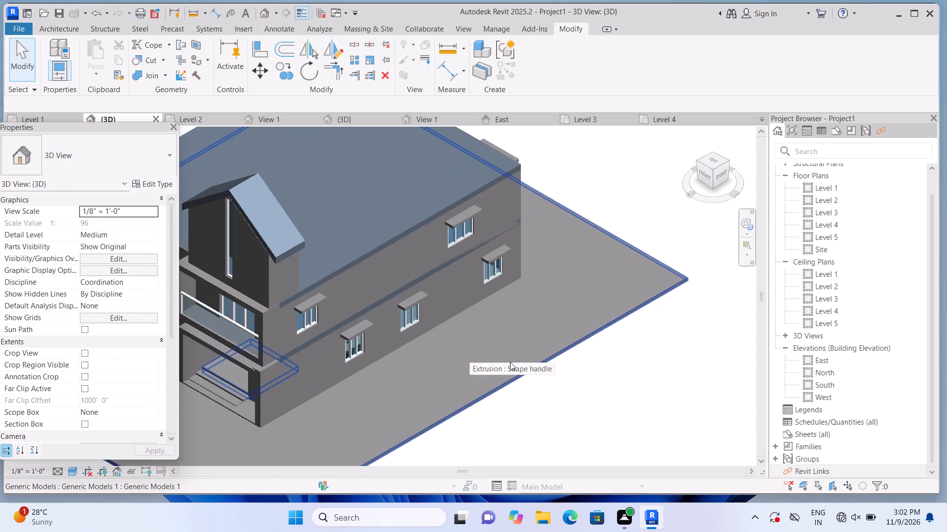
scroll(580, 369, down, 2)
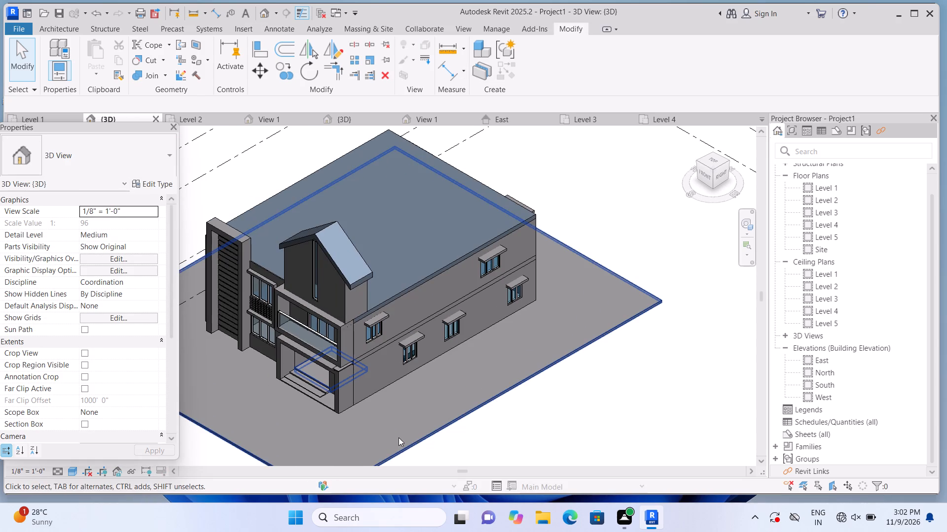
middle_drag(290, 397, 406, 377)
middle_click(407, 376)
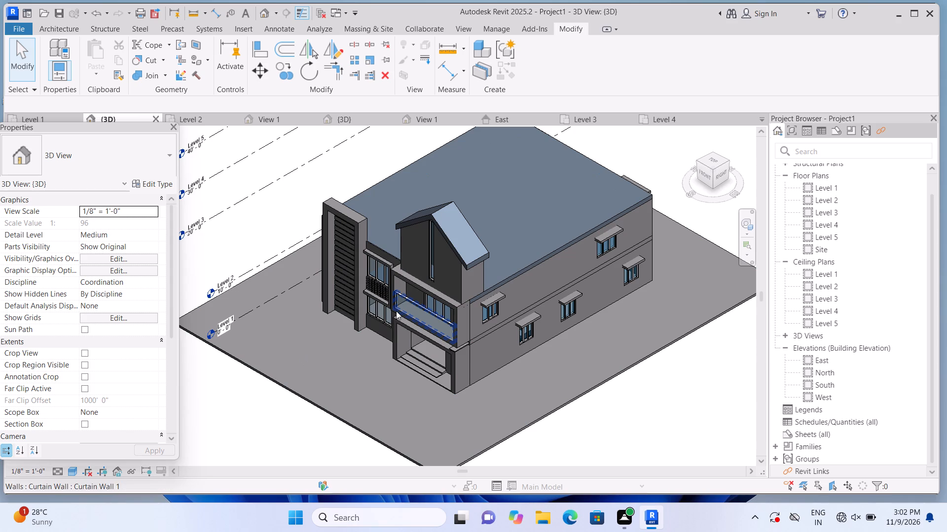
click(405, 328)
click(534, 74)
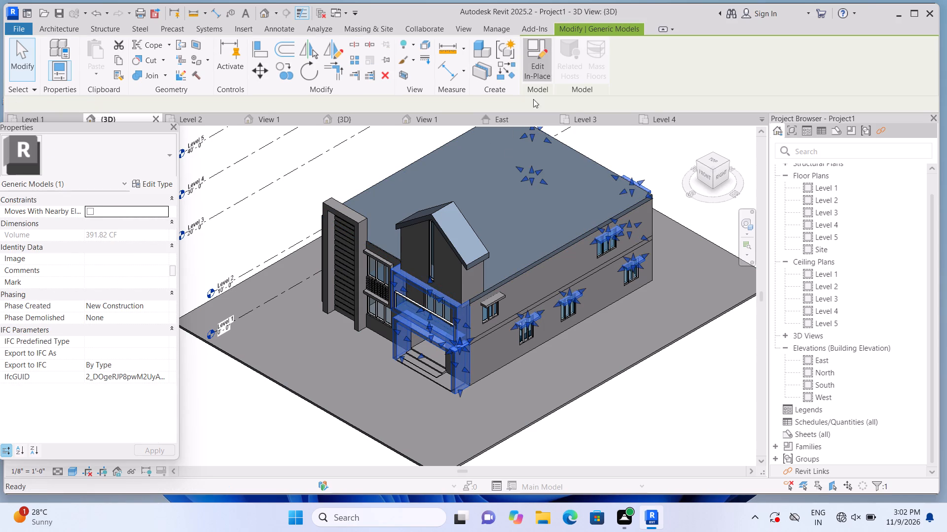
Pull the outer edge of the upper sunshade slab at the back facade's far end slightly in toward the wall.
shift+middle_drag(290, 429, 539, 421)
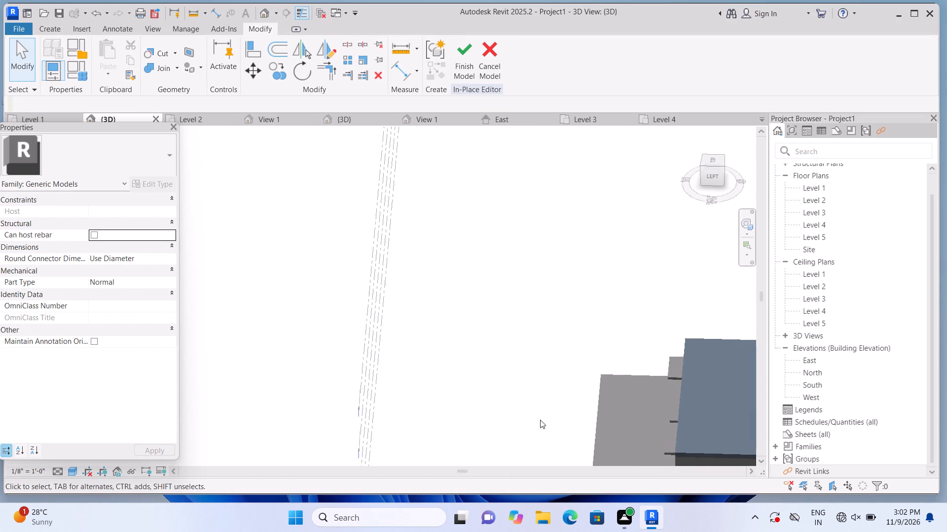
scroll(449, 417, down, 1)
middle_drag(502, 411, 374, 387)
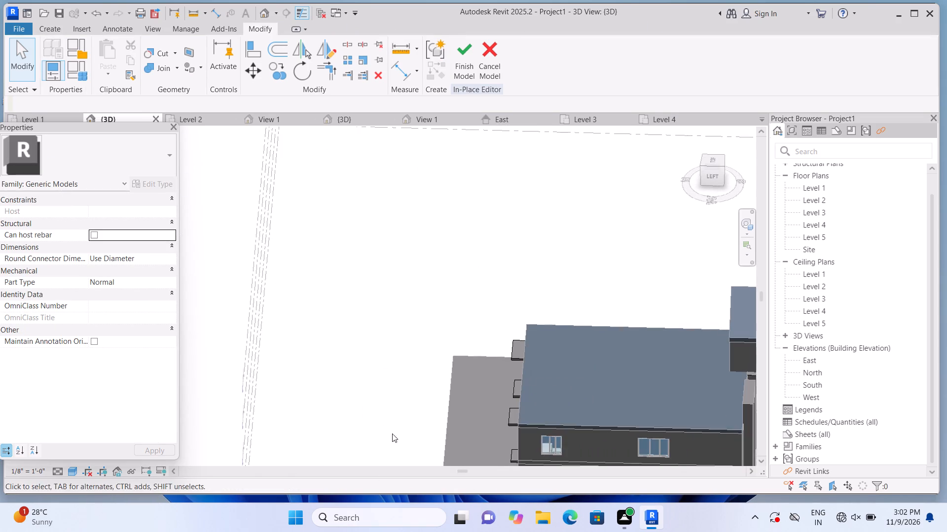
shift+middle_drag(394, 435, 401, 440)
shift+middle_drag(416, 447, 447, 447)
scroll(510, 407, up, 1)
middle_drag(510, 407, 426, 394)
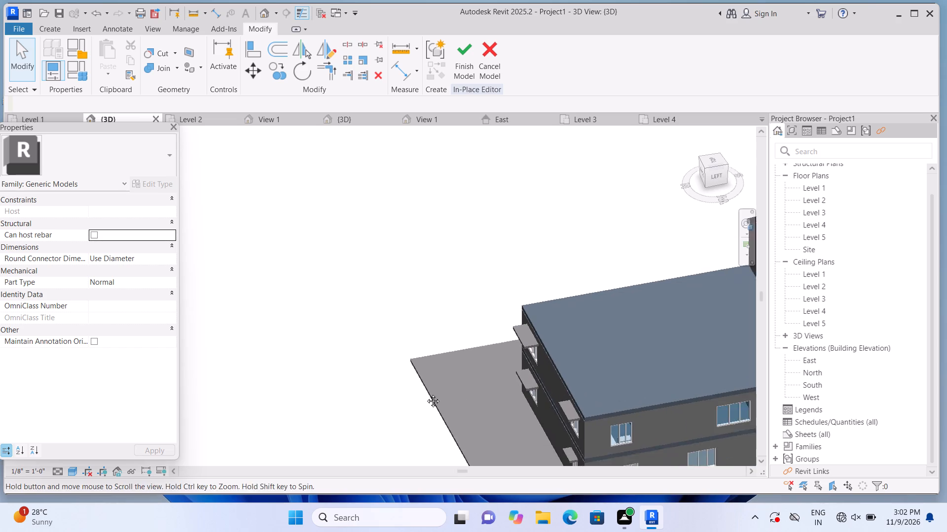
middle_drag(426, 394, 387, 390)
scroll(459, 400, up, 3)
scroll(450, 278, up, 1)
scroll(458, 322, up, 2)
click(459, 317)
drag(441, 292, 449, 286)
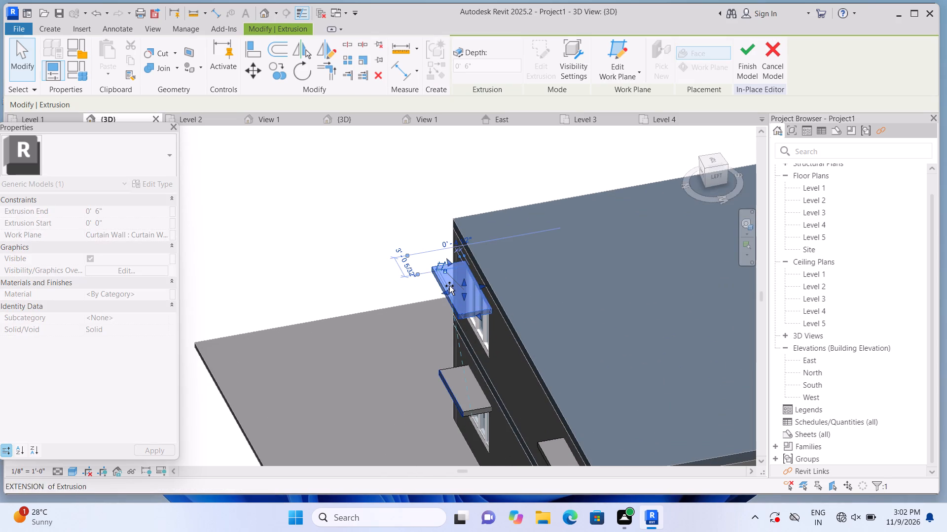
drag(449, 286, 450, 286)
click(402, 289)
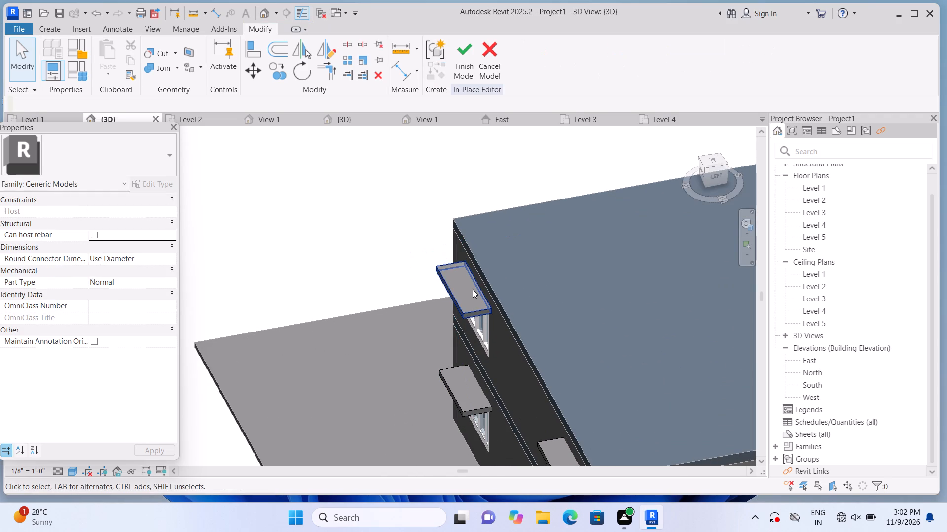
Extend the outer edge of the lower sunshade slab near the back-left building corner slightly farther from the back wall.
scroll(357, 227, down, 5)
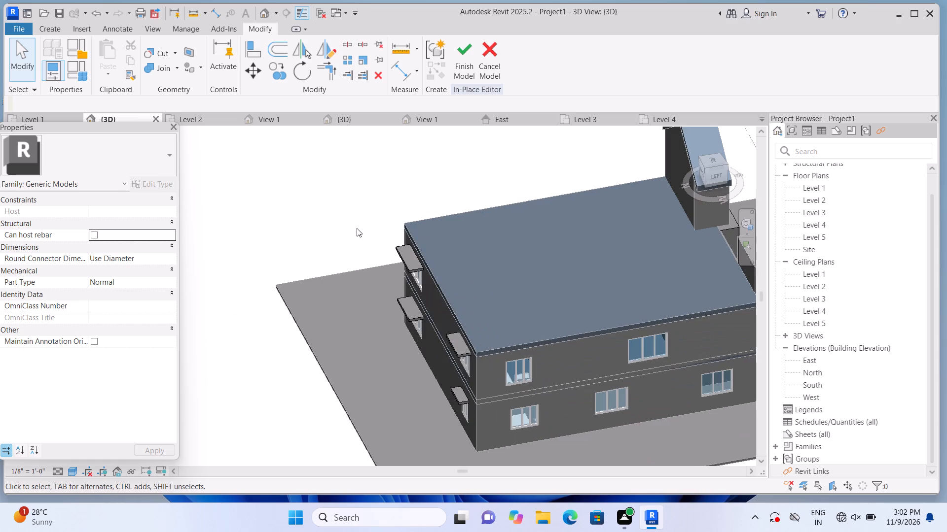
scroll(405, 307, up, 3)
middle_drag(459, 401, 395, 312)
scroll(394, 311, up, 1)
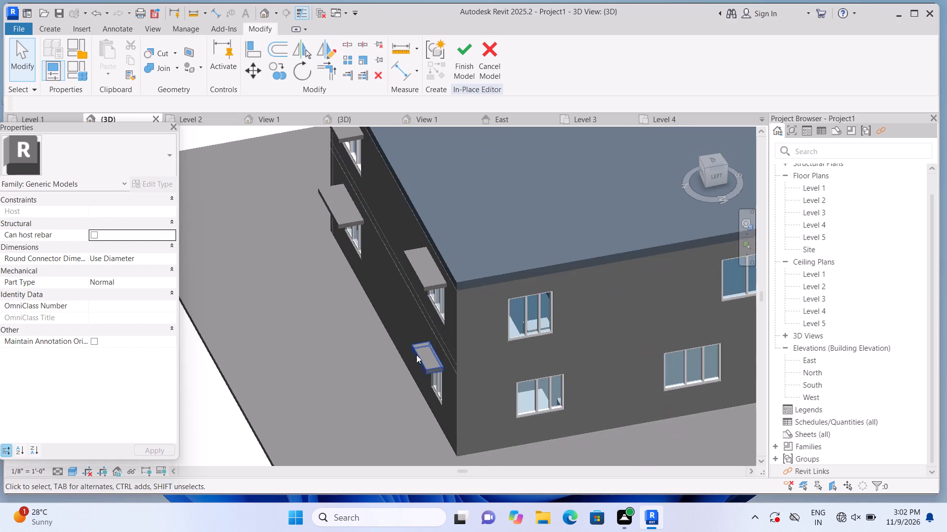
scroll(416, 355, up, 1)
click(433, 365)
scroll(423, 359, up, 2)
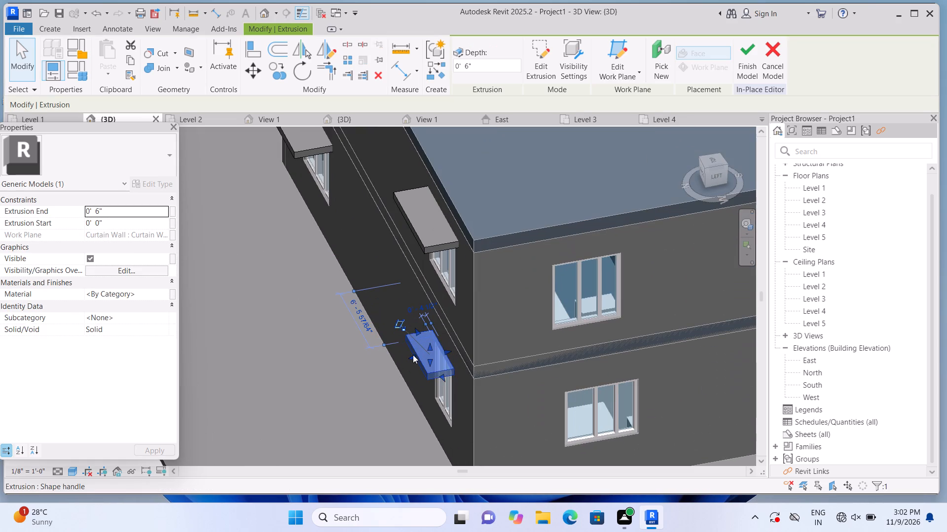
click(413, 355)
click(391, 377)
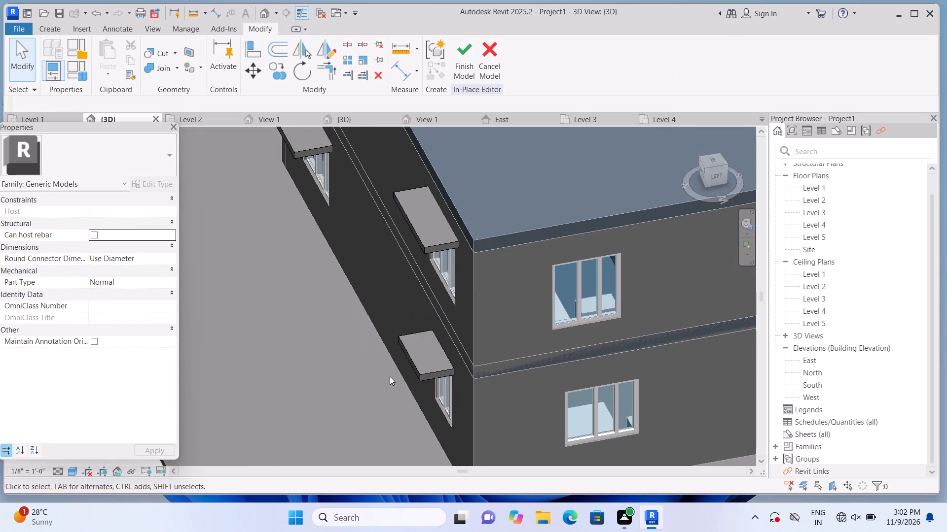
Pull the lower corner sunshade slab's outer edge slightly back toward the back wall.
scroll(390, 375, down, 6)
scroll(399, 388, up, 3)
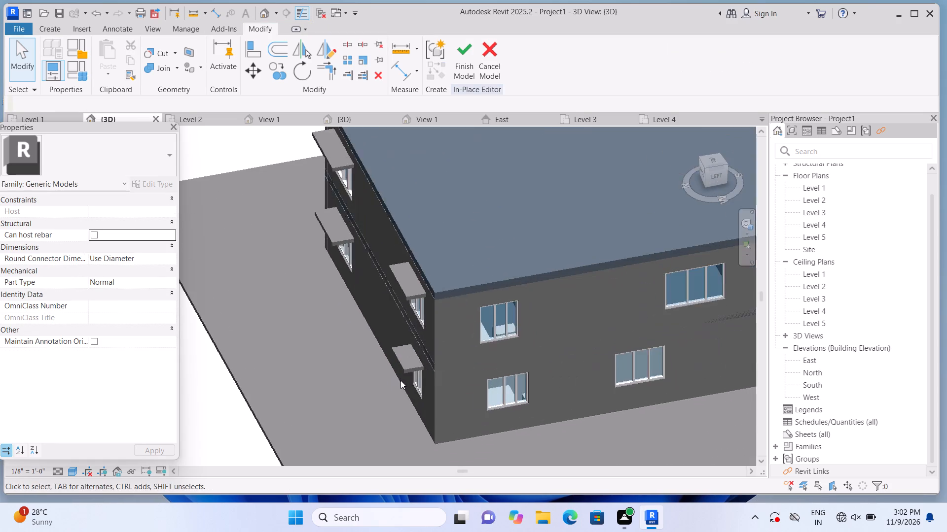
scroll(401, 380, up, 5)
click(409, 353)
scroll(407, 352, up, 2)
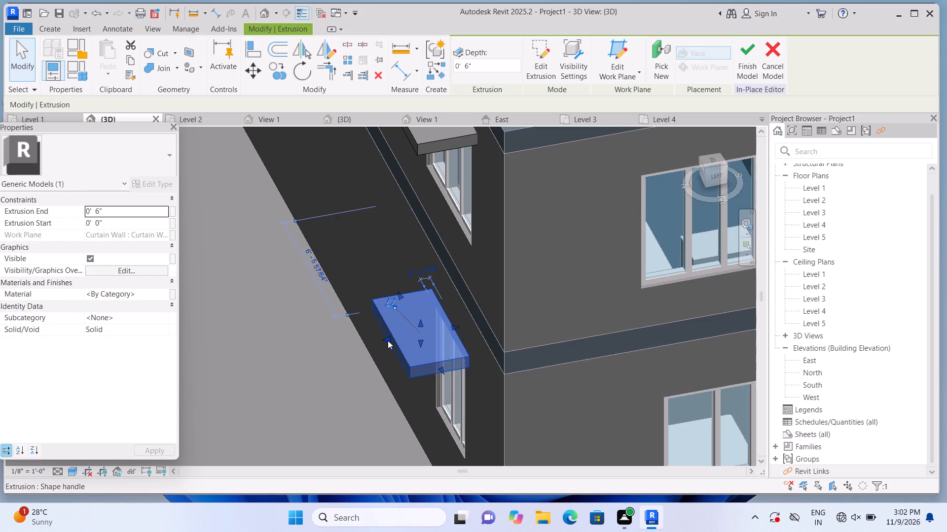
drag(388, 339, 398, 335)
click(364, 384)
Examine the left facade's windows on both storeys and the adjoining back facade sunshades from several angles.
scroll(365, 379, down, 6)
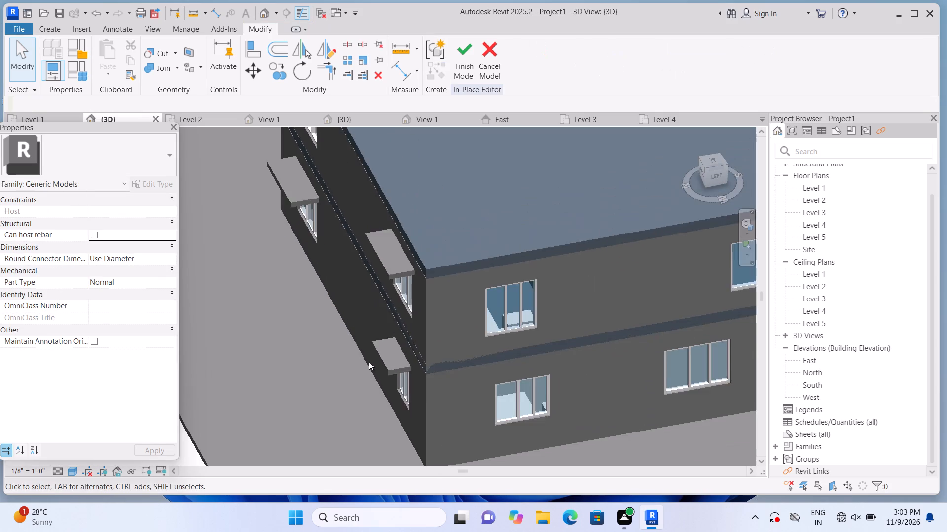
scroll(369, 362, down, 3)
middle_drag(557, 409, 546, 414)
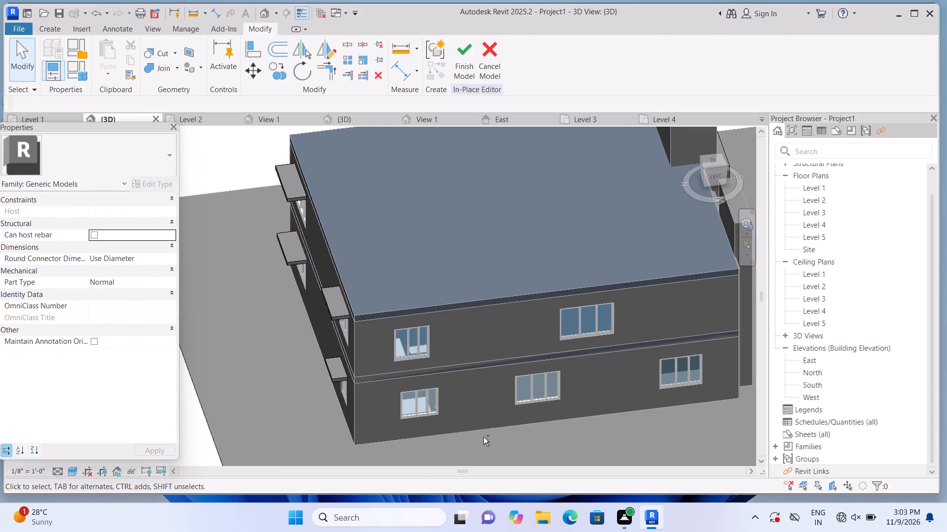
shift+middle_drag(497, 434, 473, 443)
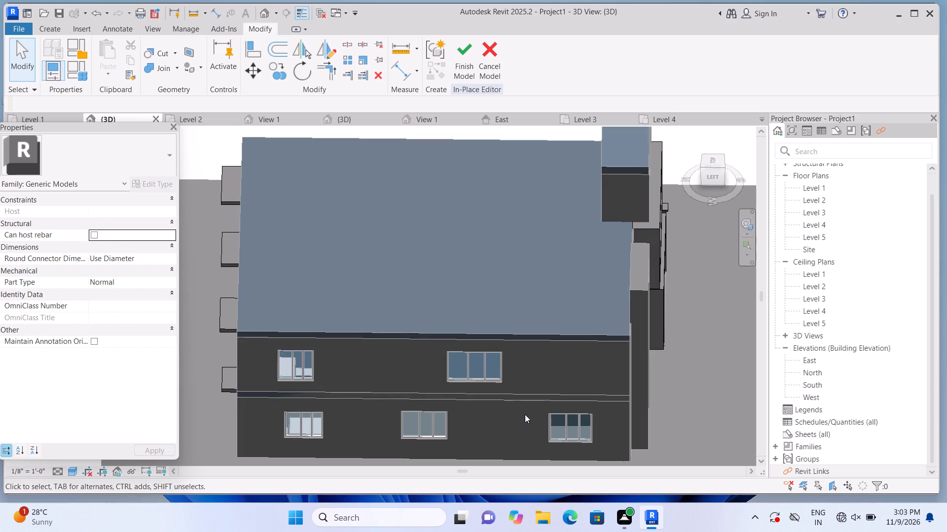
shift+middle_drag(526, 412, 544, 417)
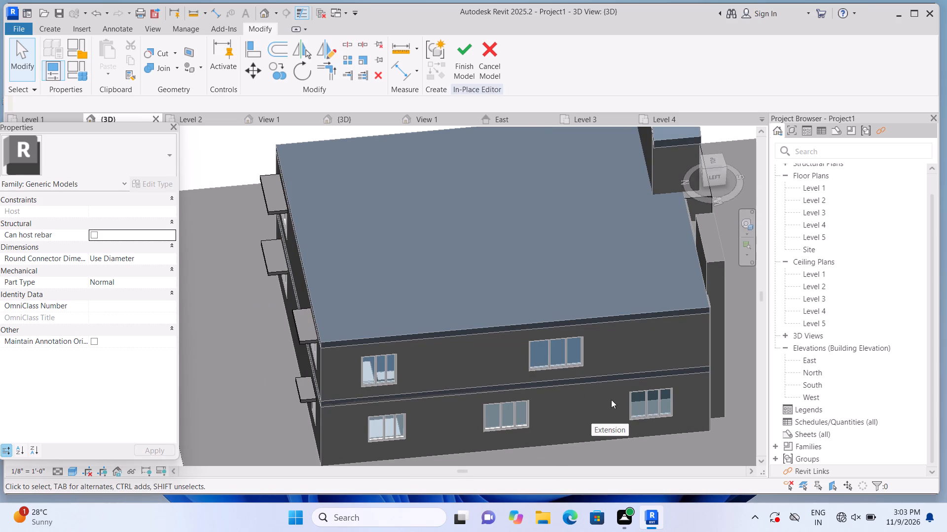
shift+middle_drag(554, 418, 603, 414)
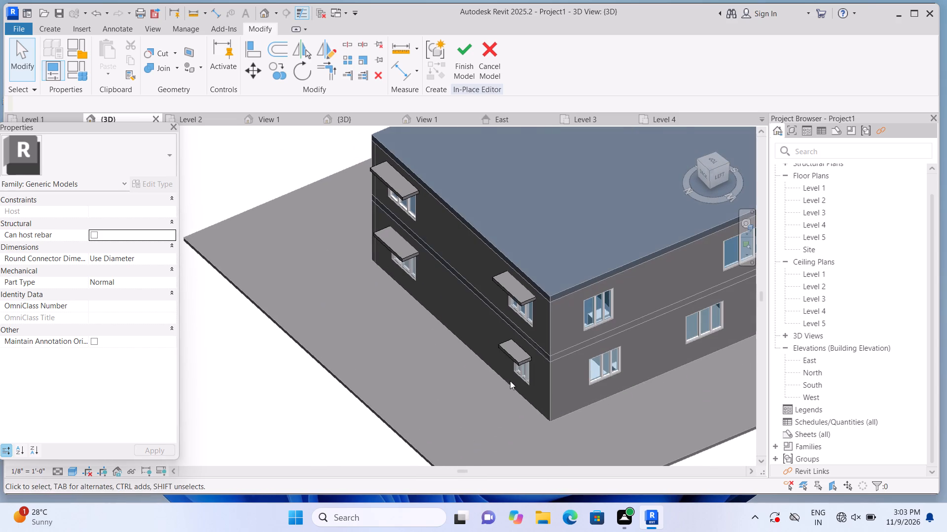
scroll(510, 381, down, 4)
middle_drag(570, 301, 308, 417)
scroll(358, 416, up, 3)
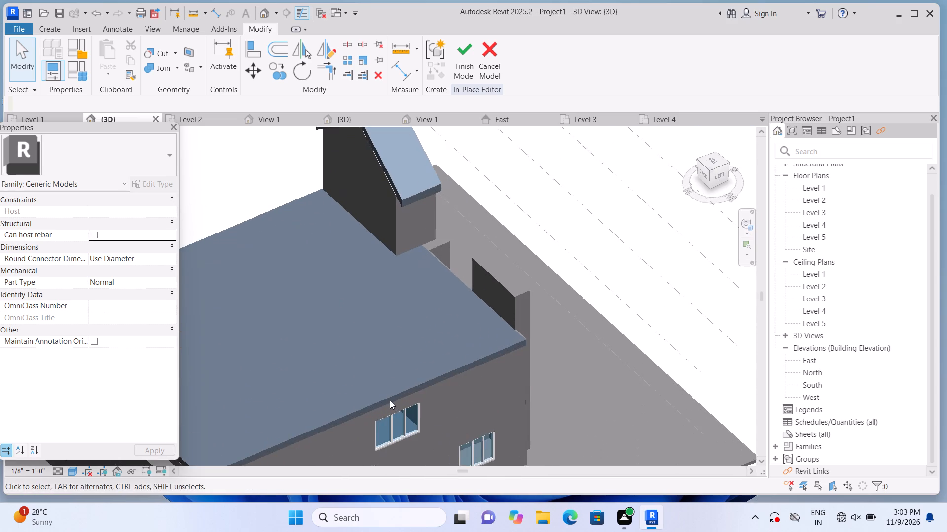
scroll(390, 400, up, 2)
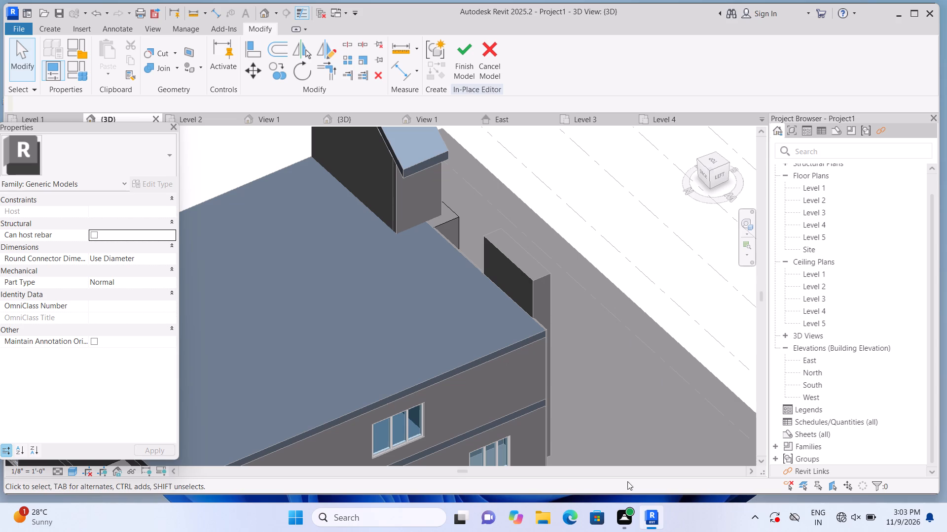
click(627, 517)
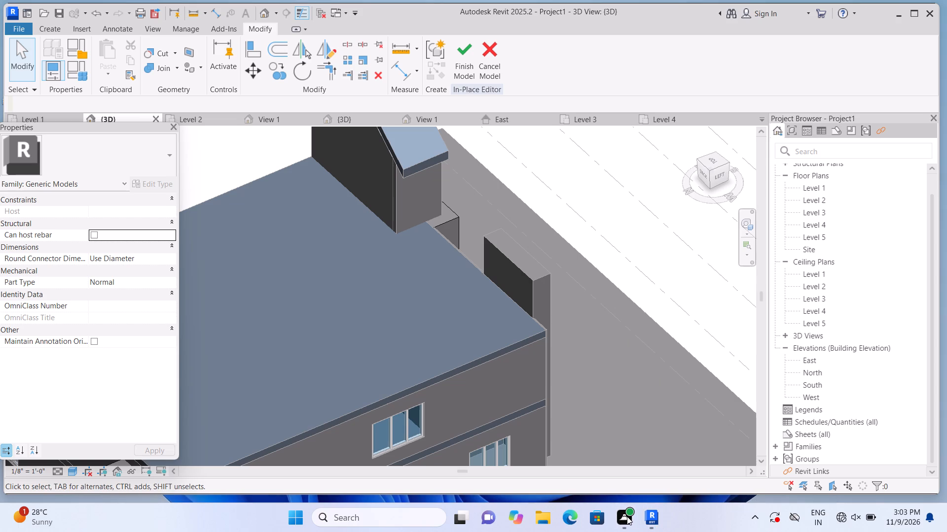
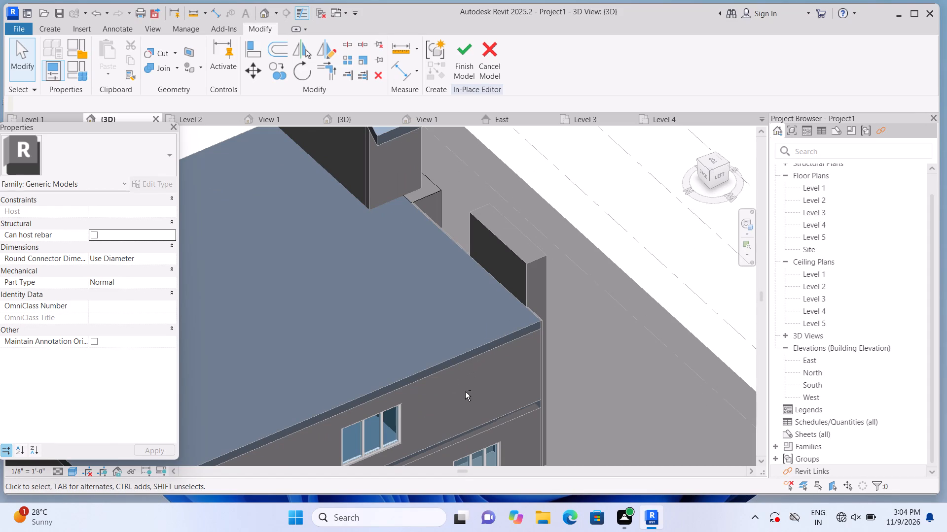
Examine the building's exterior from several sides, comparing windows that have sunshades with those that do not.
scroll(441, 395, down, 8)
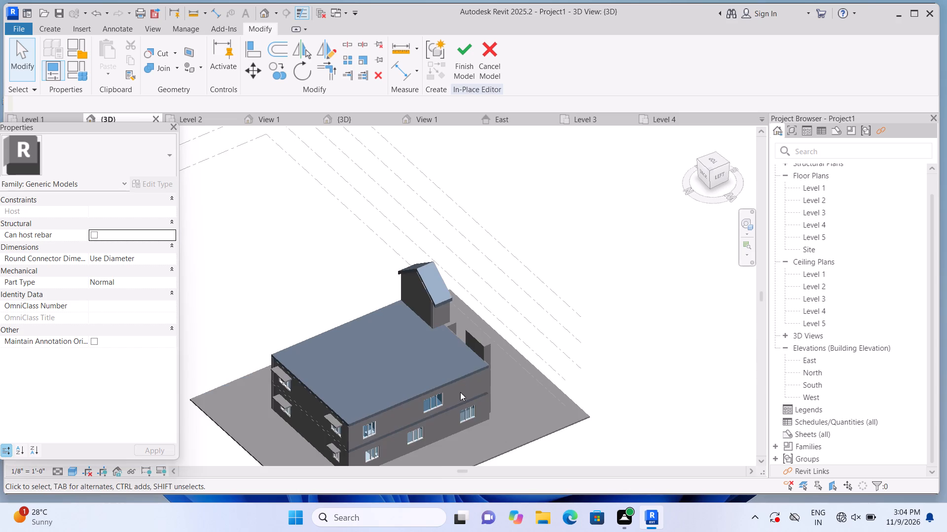
scroll(446, 412, up, 2)
scroll(421, 446, up, 5)
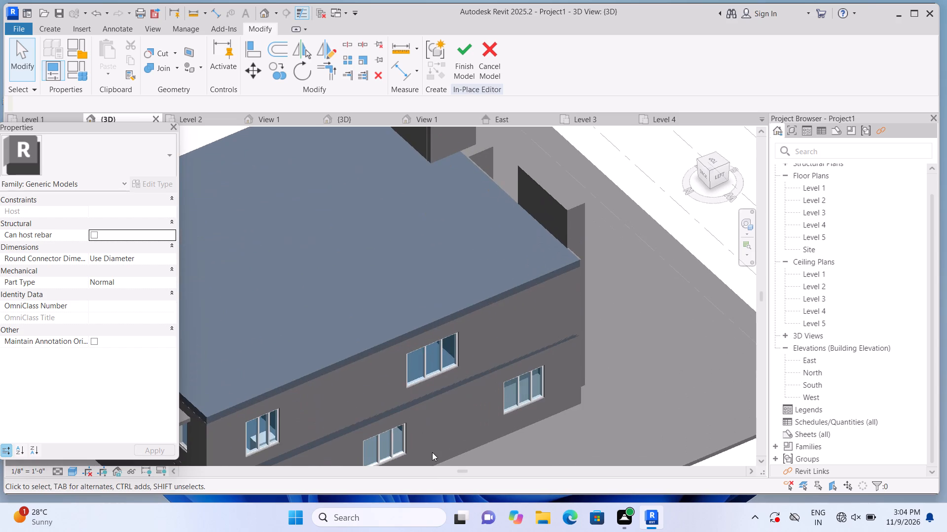
scroll(432, 452, down, 7)
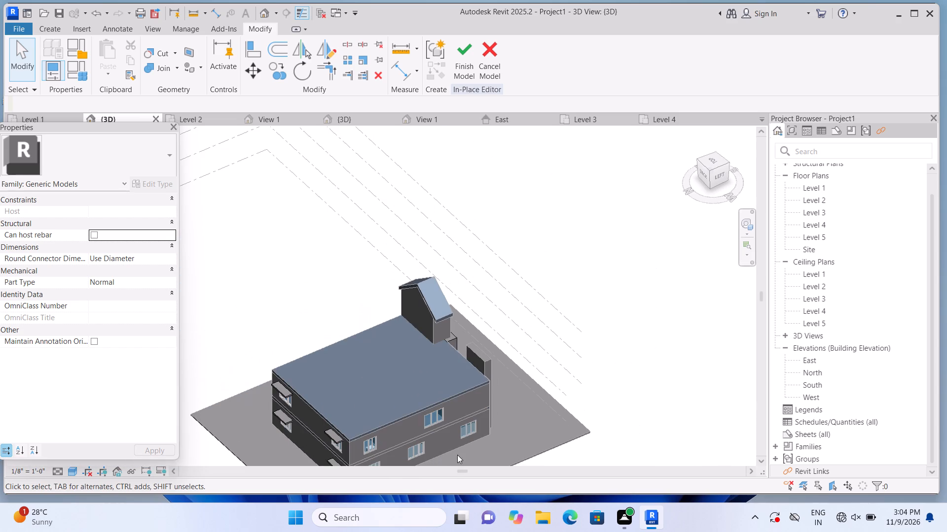
shift+middle_drag(446, 439, 426, 453)
scroll(416, 448, up, 1)
middle_drag(415, 448, 451, 348)
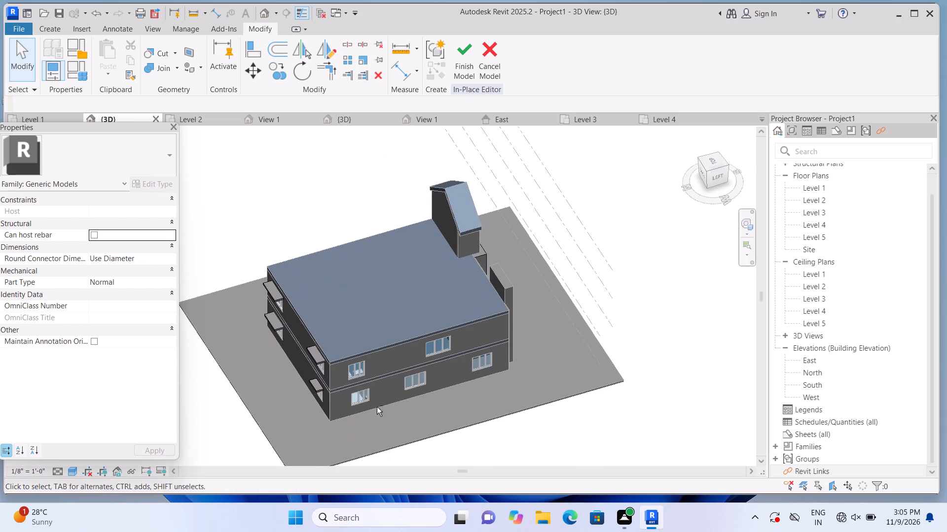
shift+middle_drag(377, 407, 536, 351)
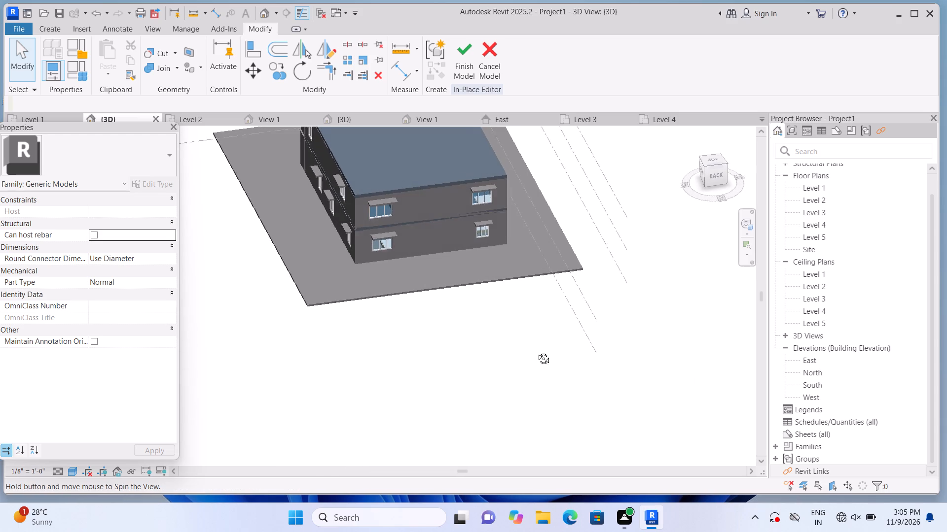
shift+middle_drag(536, 351, 404, 427)
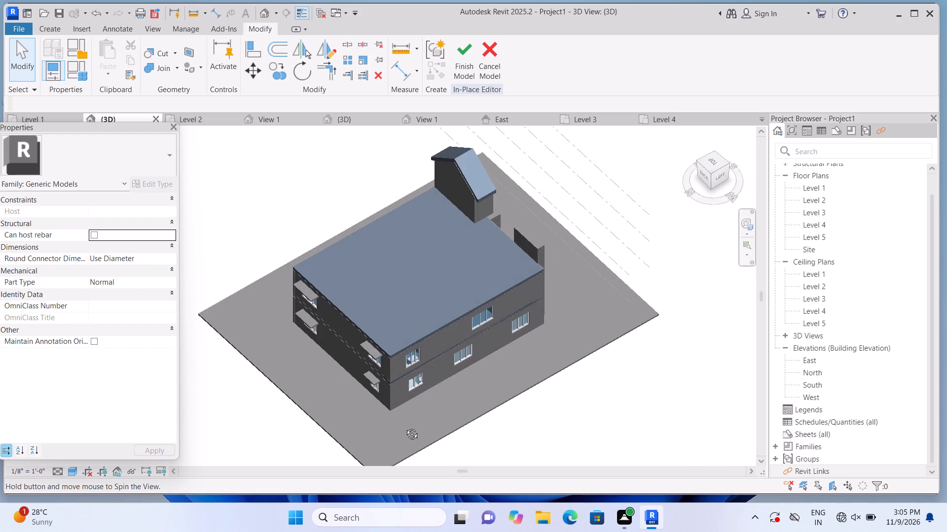
shift+middle_drag(404, 427, 380, 424)
shift+middle_drag(374, 432, 420, 422)
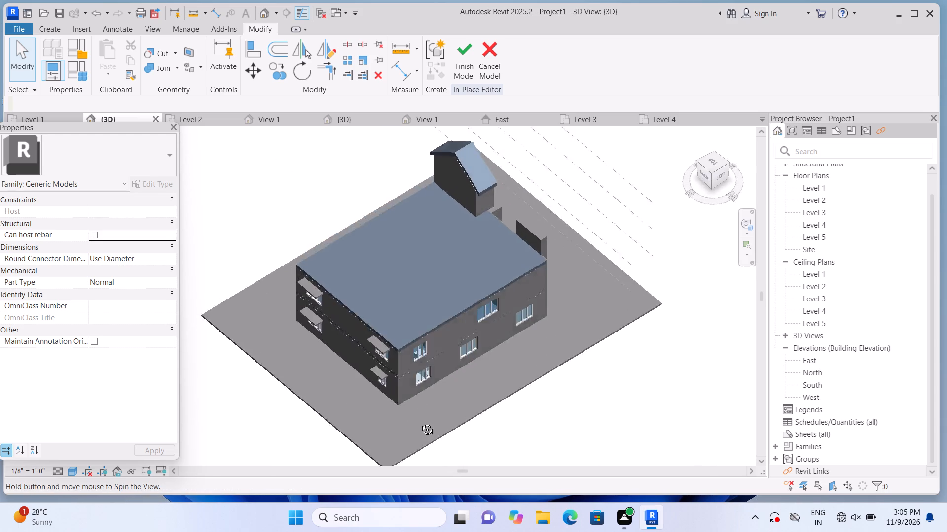
shift+middle_drag(420, 422, 424, 421)
middle_drag(416, 407, 345, 421)
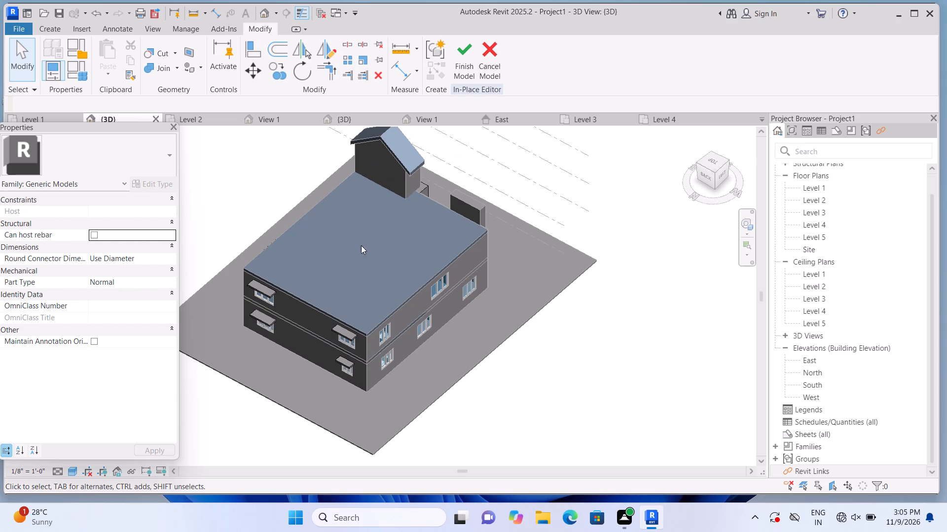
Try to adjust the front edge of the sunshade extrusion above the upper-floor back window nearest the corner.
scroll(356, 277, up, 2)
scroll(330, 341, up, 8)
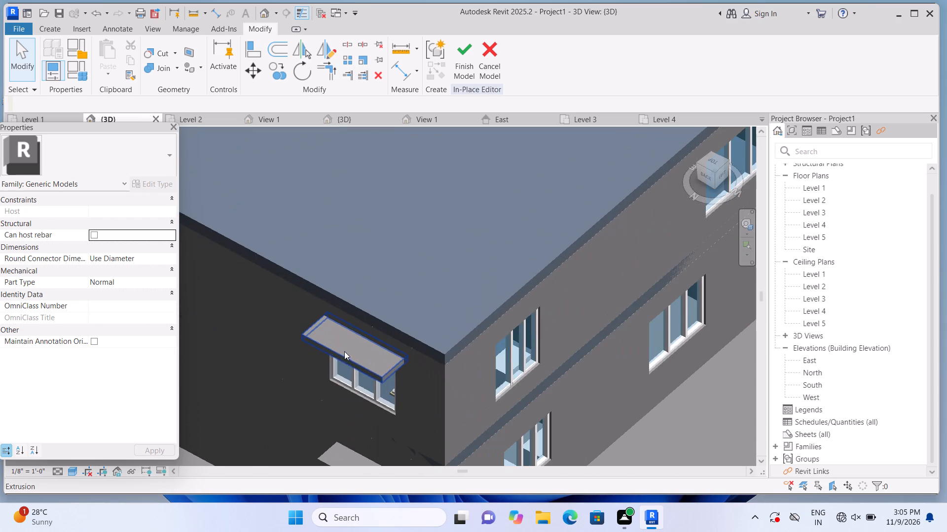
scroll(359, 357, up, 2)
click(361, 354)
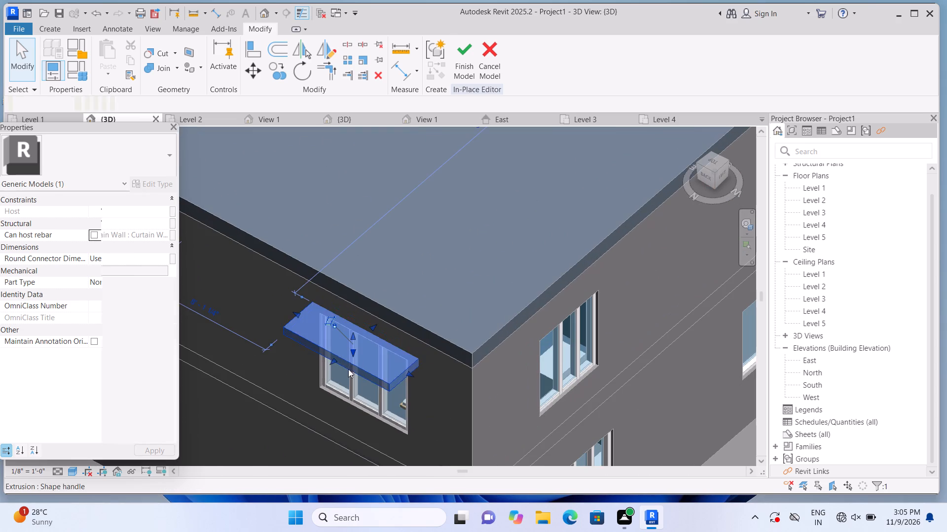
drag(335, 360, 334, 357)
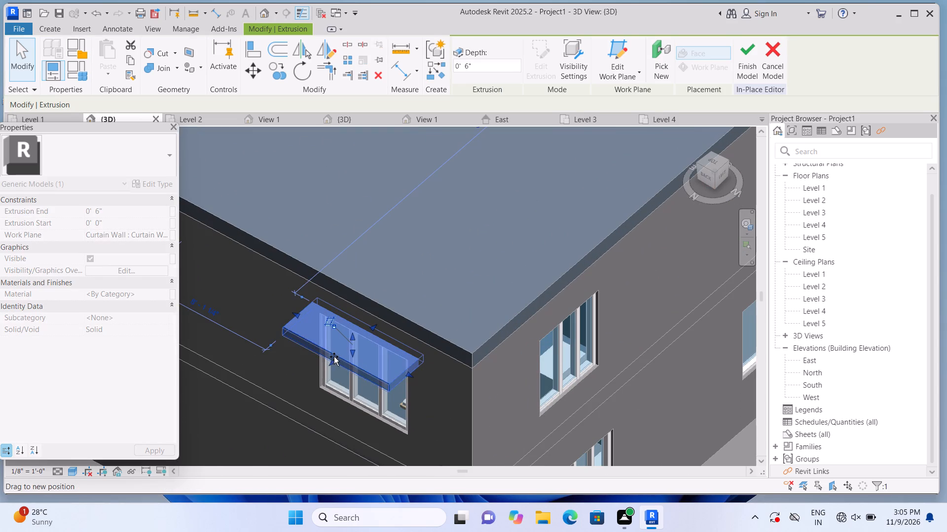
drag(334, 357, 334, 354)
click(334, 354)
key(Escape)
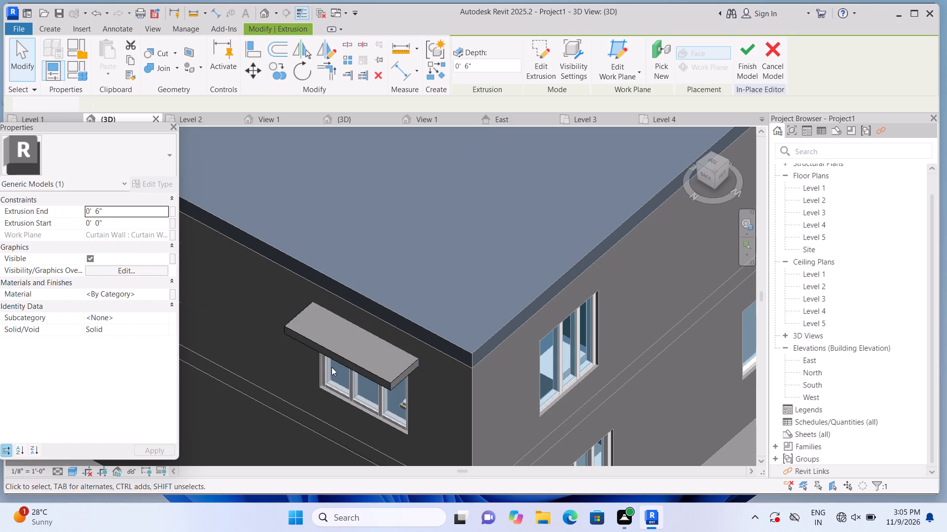
Examine the back, right and left walls to find the windows still lacking sunshades.
scroll(347, 359, down, 9)
shift+middle_drag(235, 425, 268, 419)
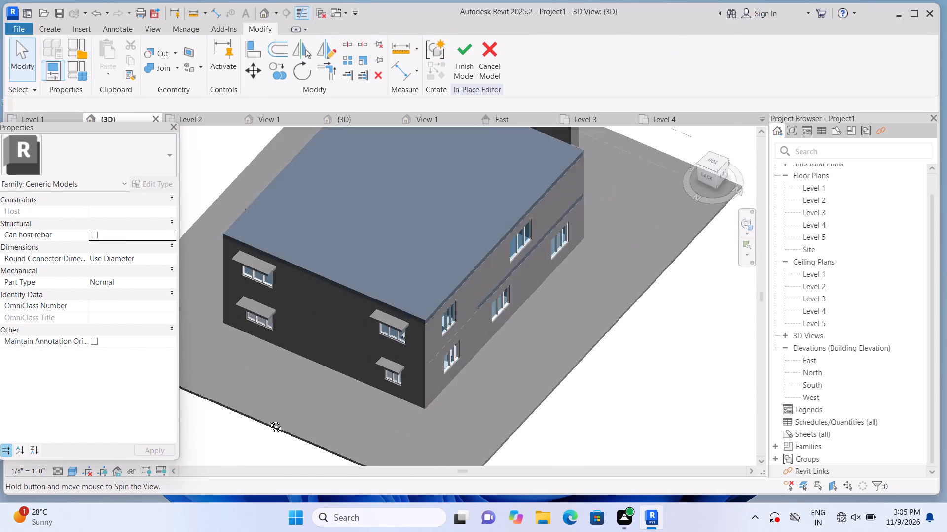
shift+middle_drag(268, 419, 421, 361)
scroll(413, 298, down, 5)
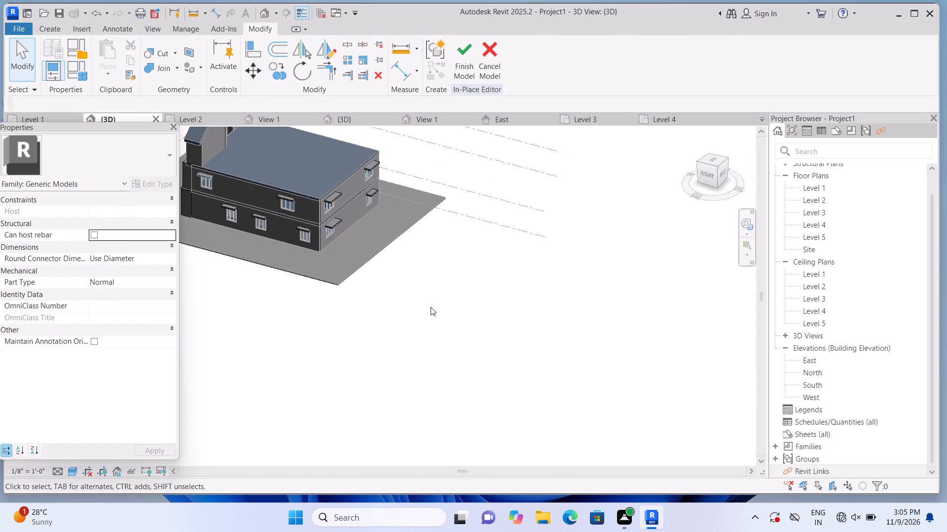
shift+middle_drag(434, 312, 222, 347)
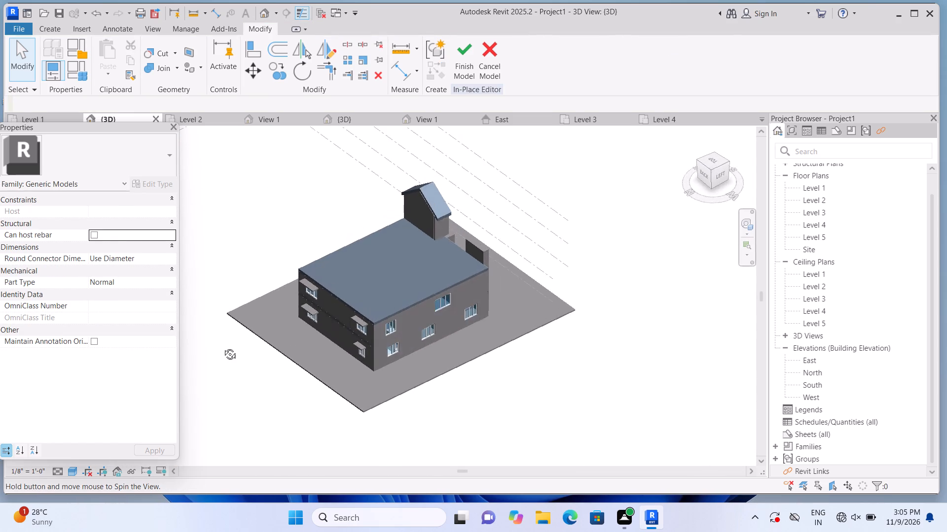
shift+middle_drag(222, 347, 209, 345)
shift+middle_drag(278, 403, 228, 395)
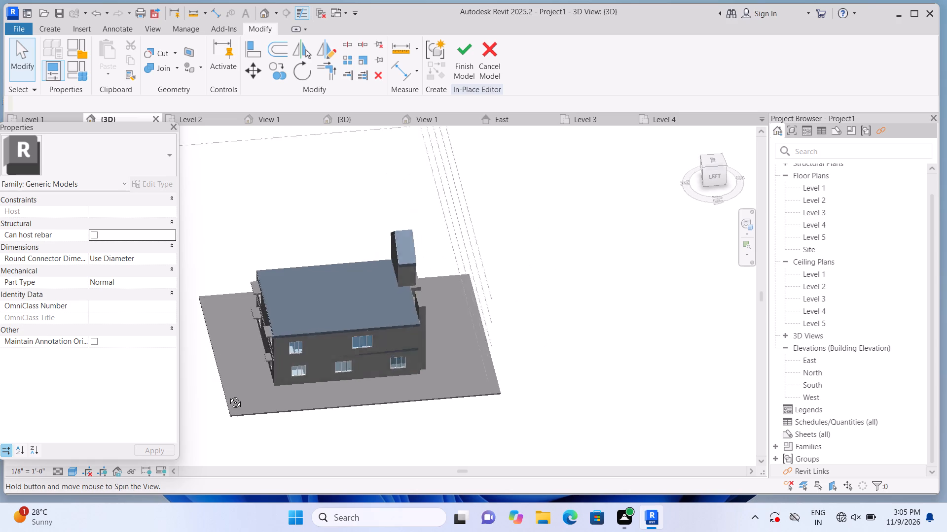
shift+middle_drag(228, 395, 227, 395)
scroll(259, 386, up, 7)
scroll(289, 349, up, 1)
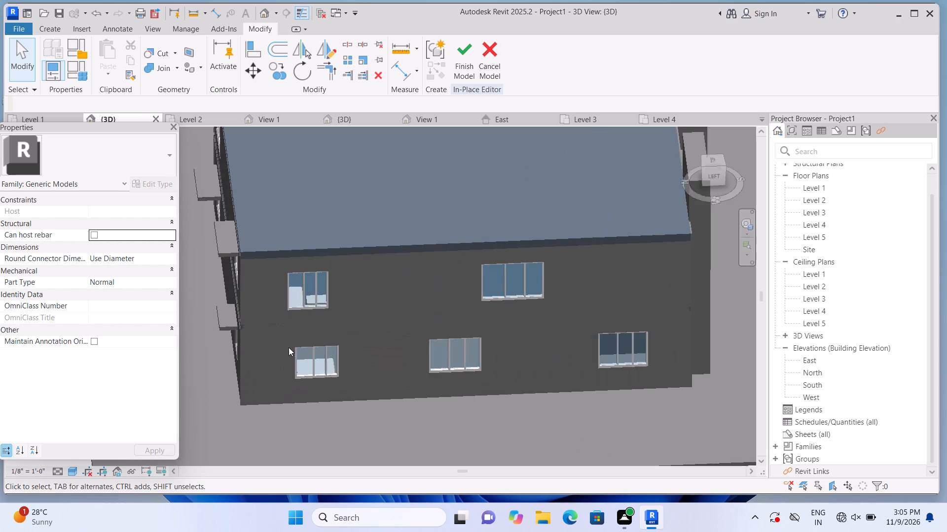
scroll(289, 347, up, 1)
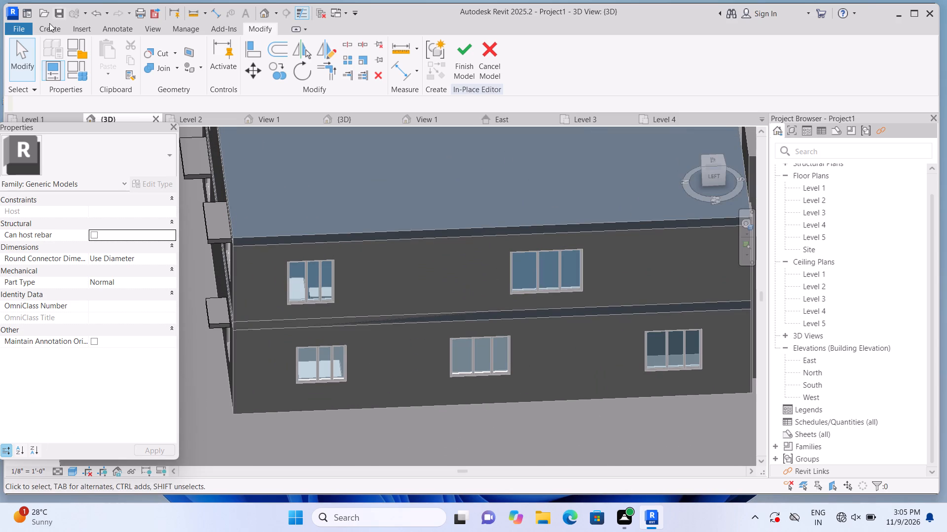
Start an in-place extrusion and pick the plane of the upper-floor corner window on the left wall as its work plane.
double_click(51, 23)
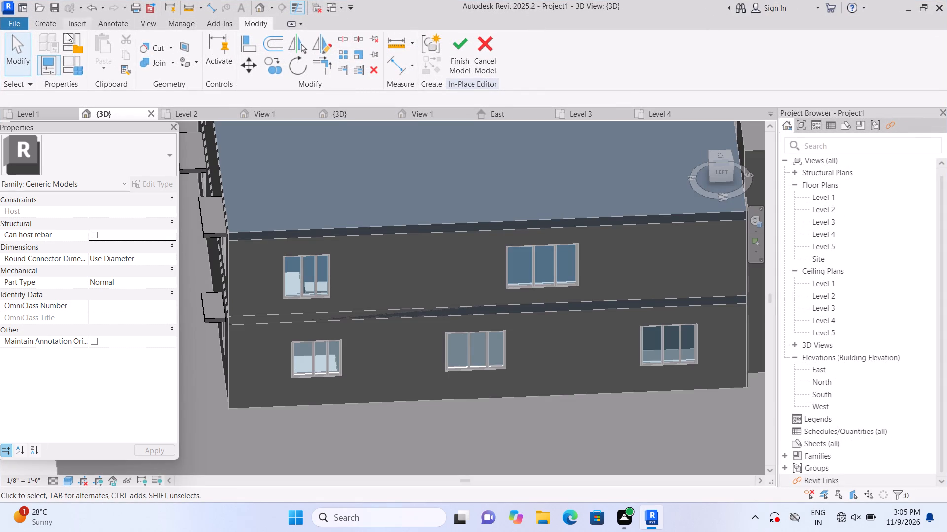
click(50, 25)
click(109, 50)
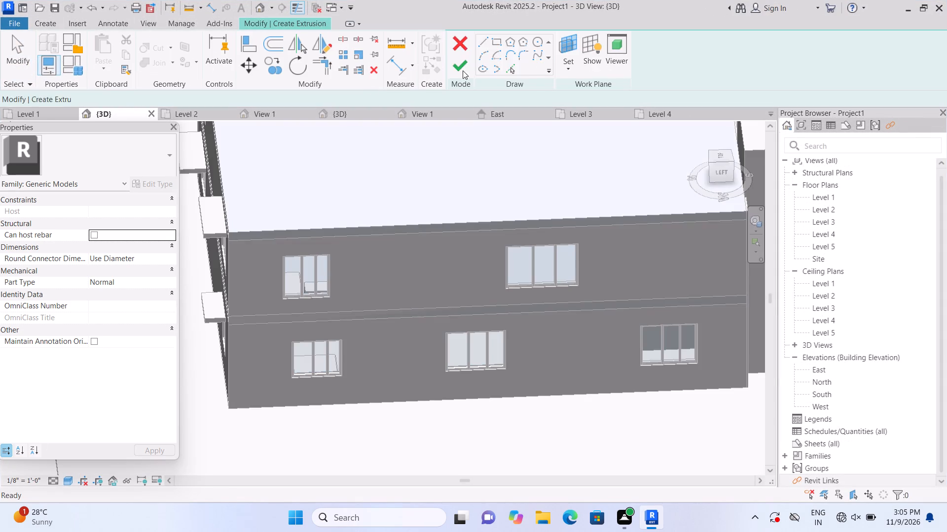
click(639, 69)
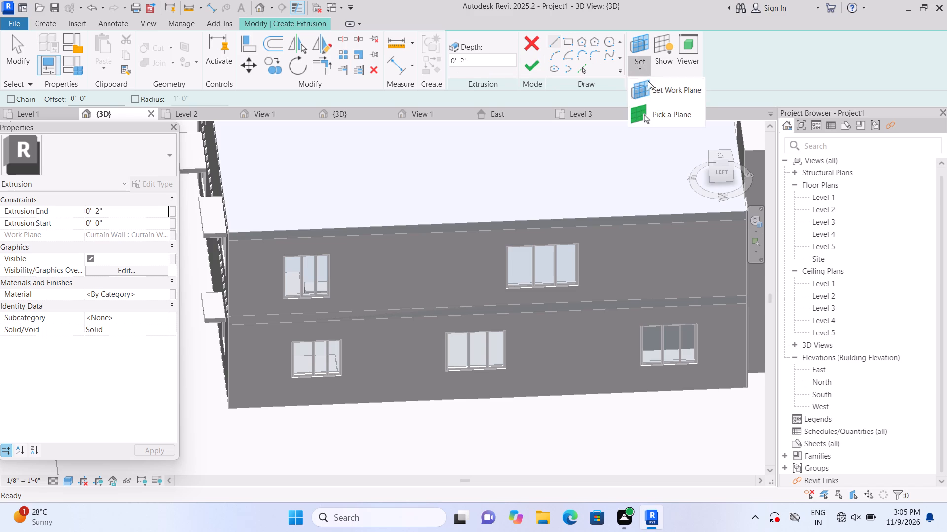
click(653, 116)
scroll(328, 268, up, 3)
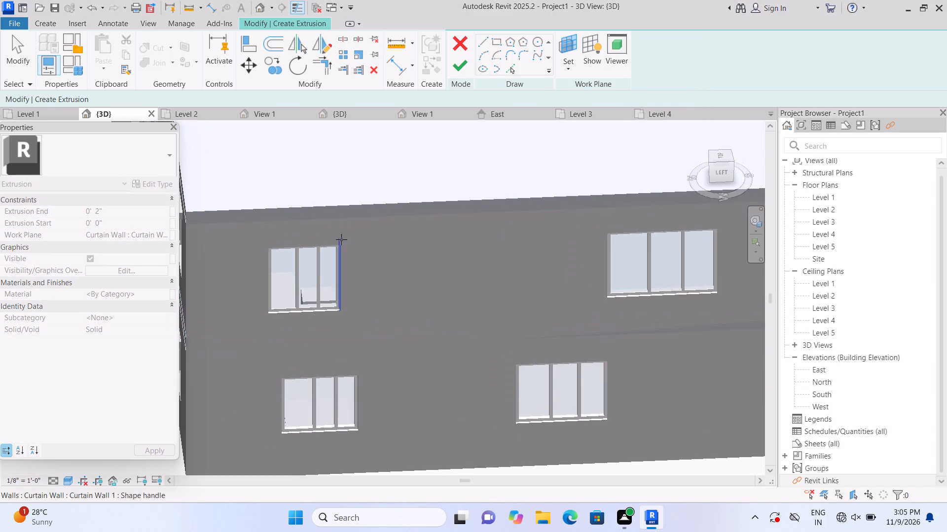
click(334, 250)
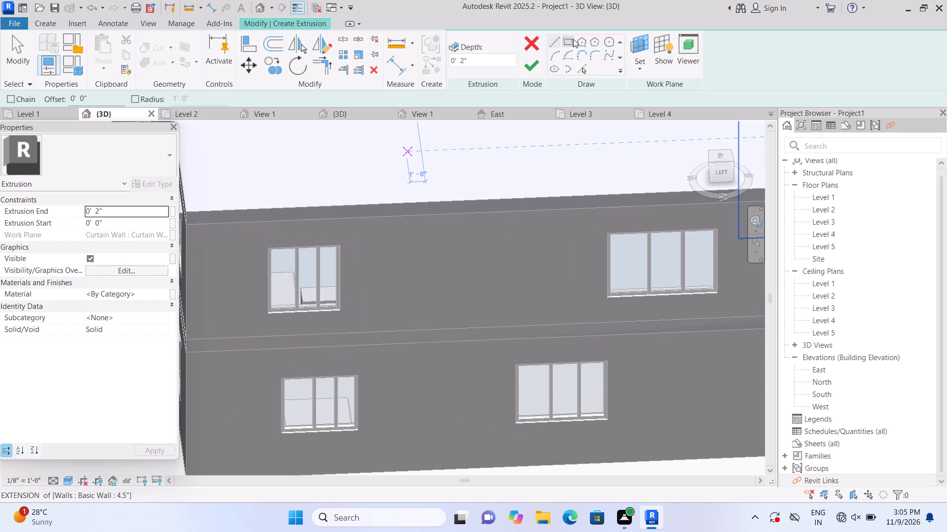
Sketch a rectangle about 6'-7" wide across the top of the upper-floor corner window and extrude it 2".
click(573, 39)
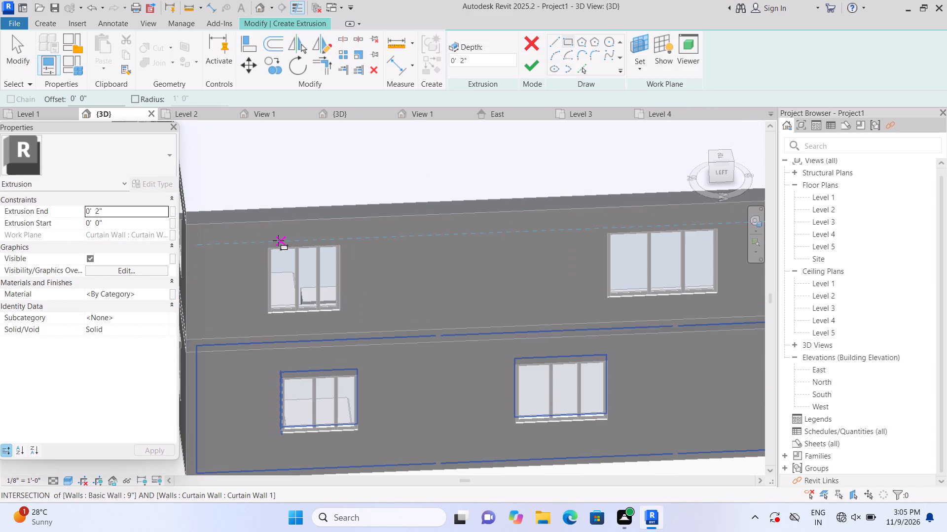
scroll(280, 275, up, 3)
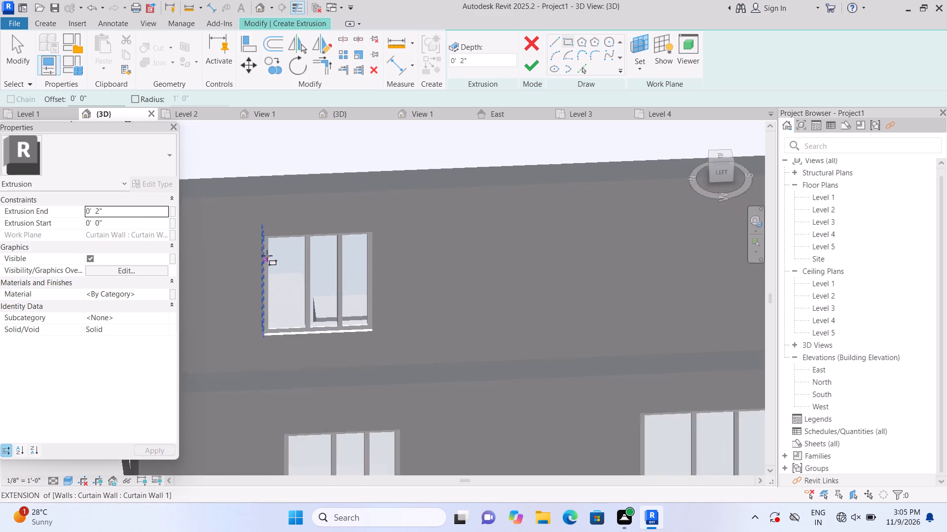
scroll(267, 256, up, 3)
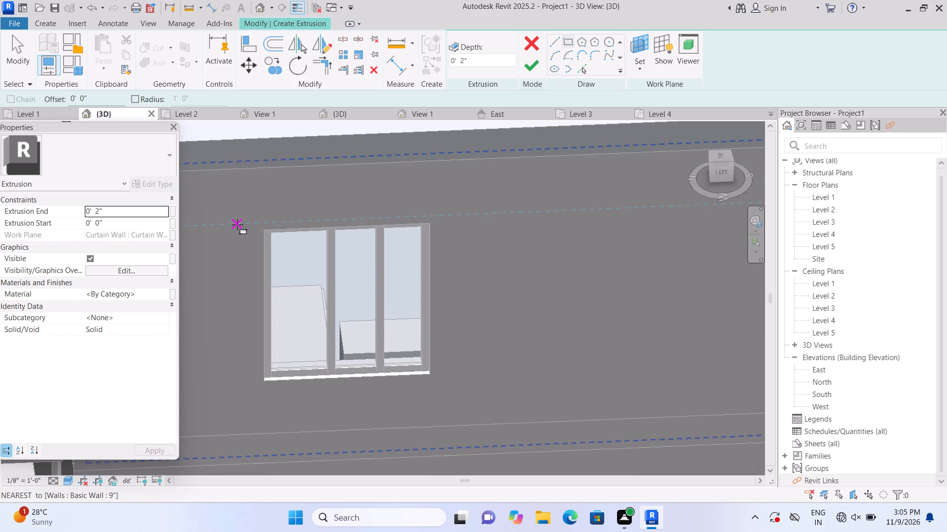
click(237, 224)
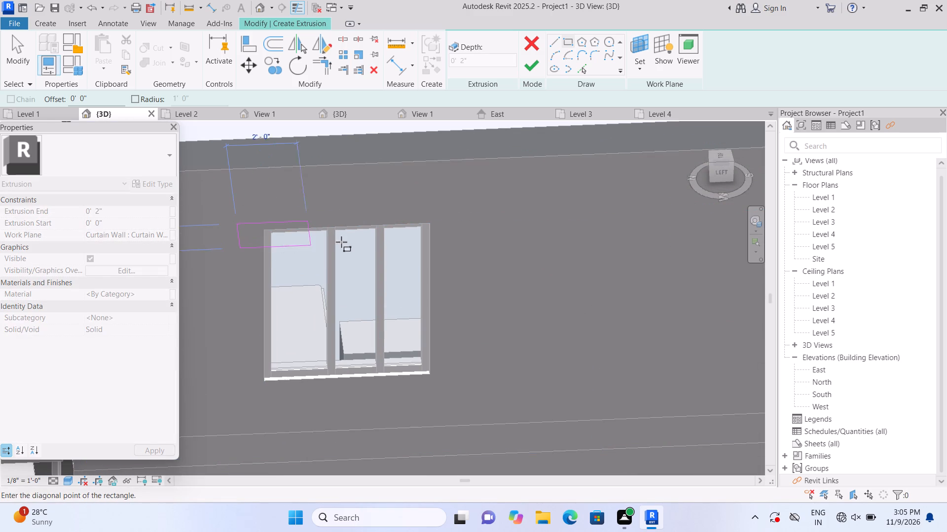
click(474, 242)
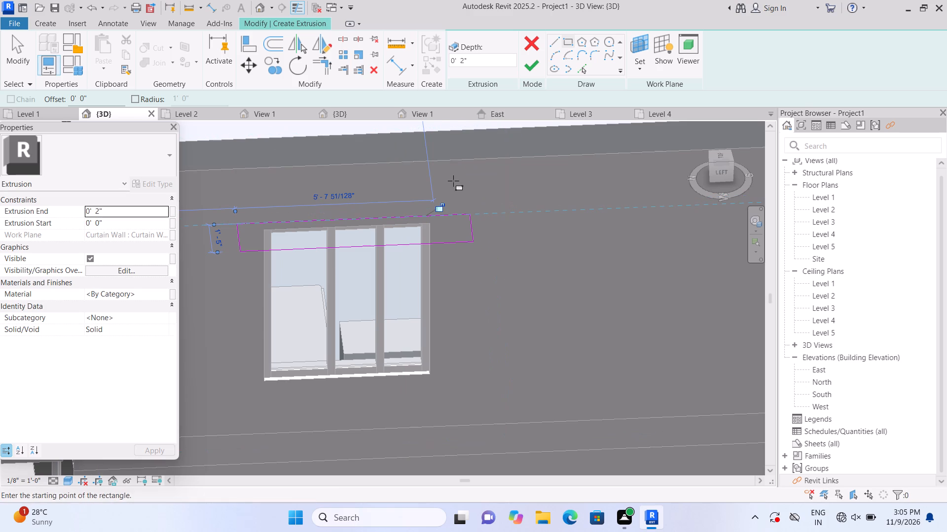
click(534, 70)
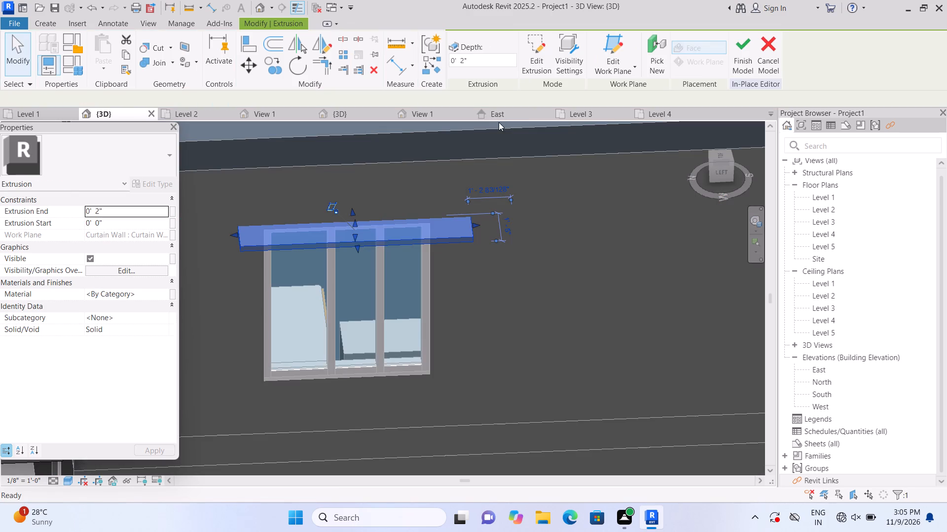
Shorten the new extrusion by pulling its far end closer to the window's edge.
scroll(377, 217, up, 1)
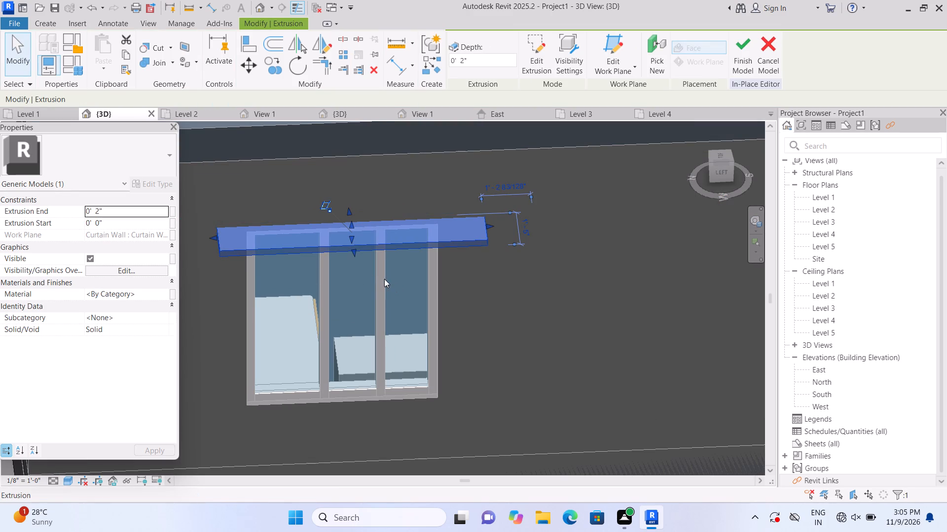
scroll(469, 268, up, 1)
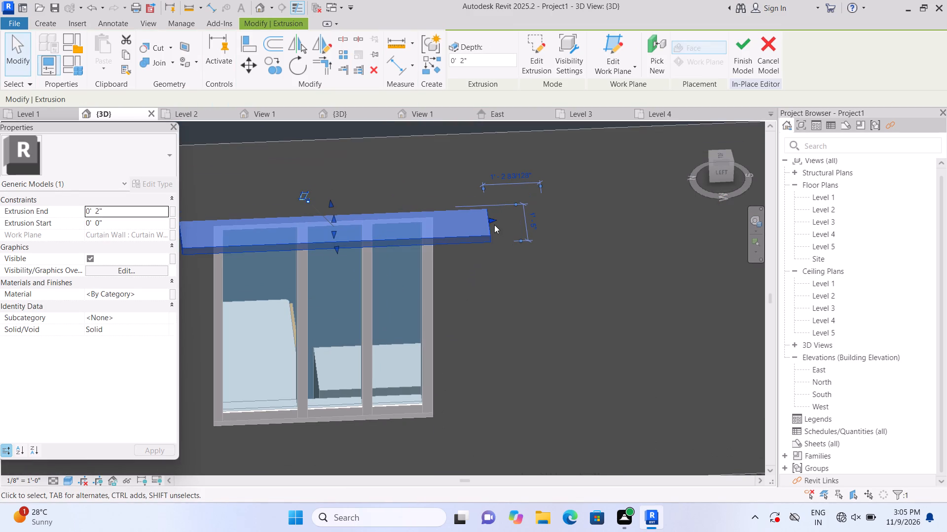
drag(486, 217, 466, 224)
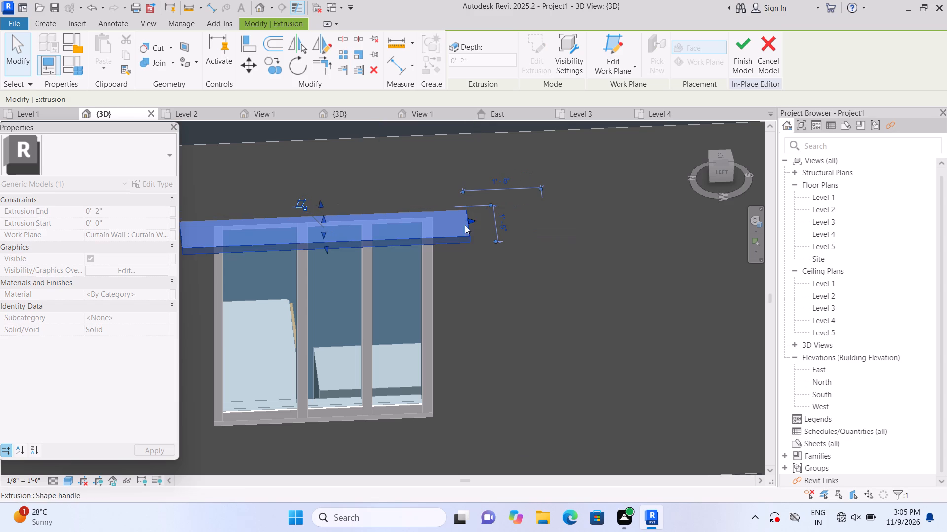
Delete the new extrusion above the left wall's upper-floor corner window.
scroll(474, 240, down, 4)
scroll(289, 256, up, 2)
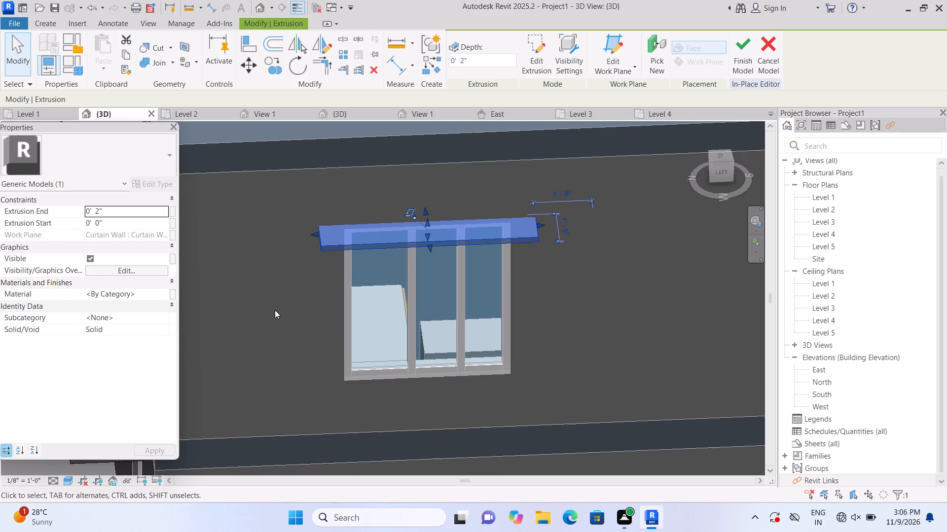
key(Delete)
Reduce the projection of the upper-floor sunshade around the corner from the left wall by pulling its outer edge toward the wall.
scroll(275, 310, down, 6)
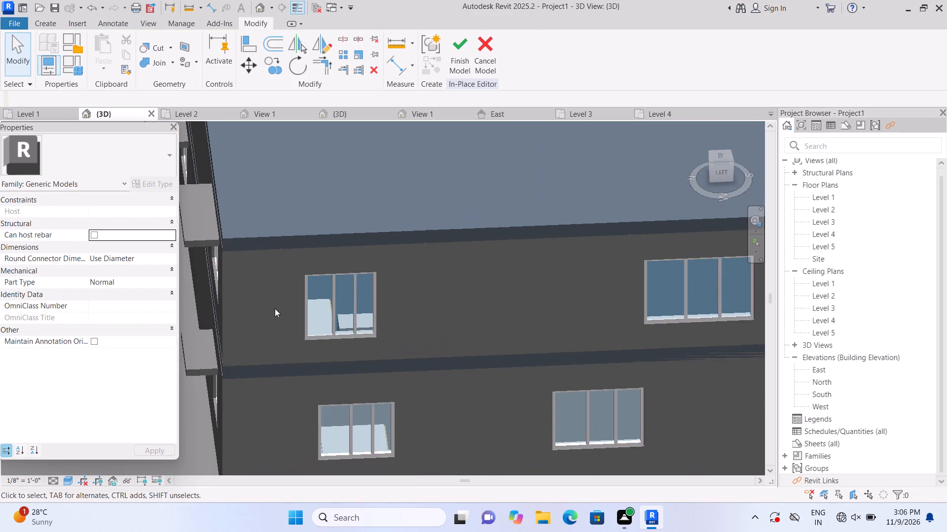
middle_drag(267, 354, 280, 364)
shift+middle_drag(263, 381, 283, 397)
middle_drag(293, 388, 208, 354)
scroll(314, 277, up, 3)
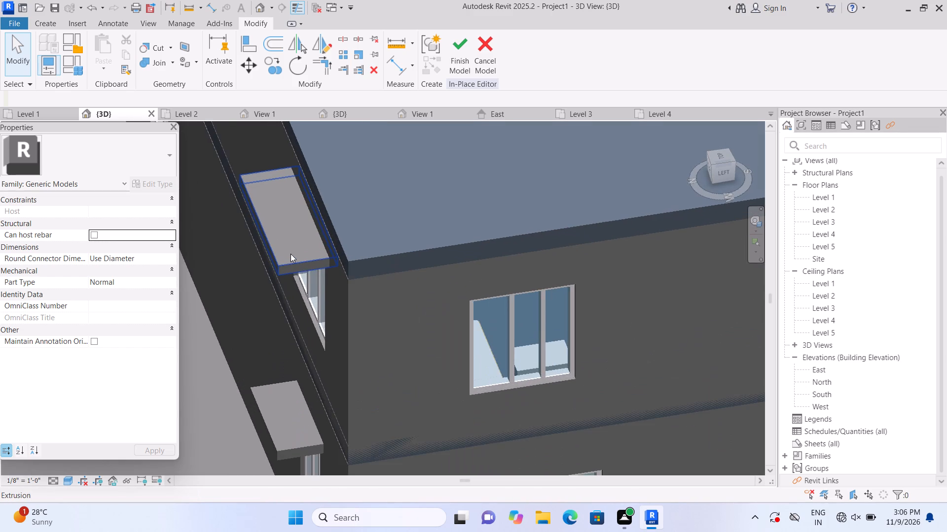
click(300, 229)
scroll(274, 226, up, 1)
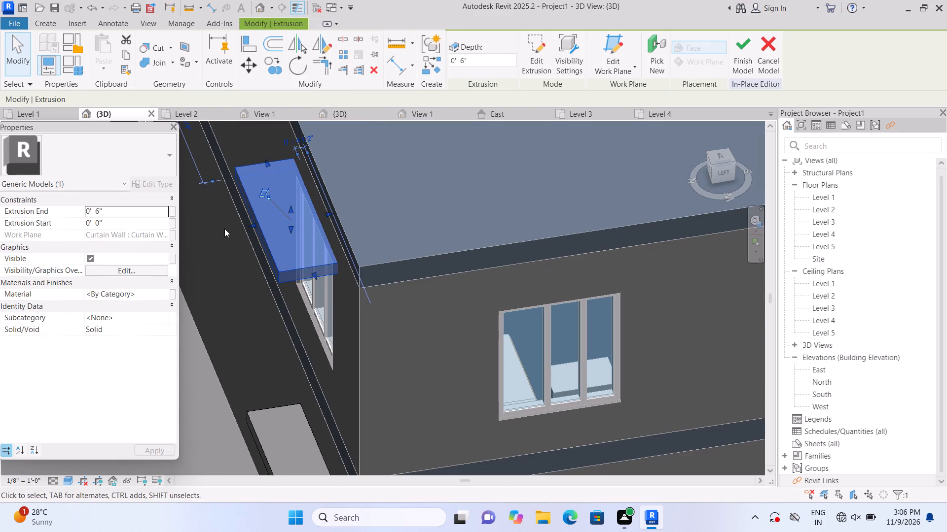
drag(251, 223, 273, 224)
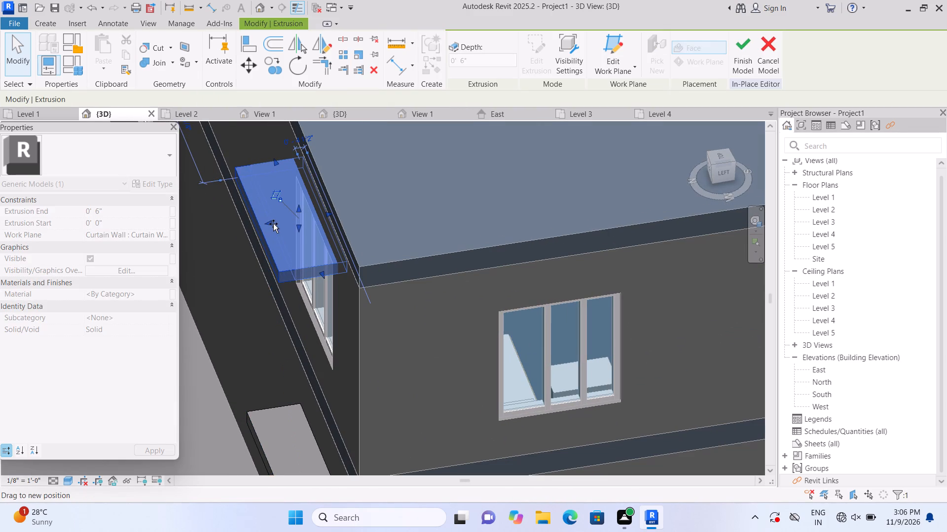
drag(273, 224, 272, 227)
key(Escape)
Pull in the outer edge of the lower-floor sunshade farther along that same adjacent wall to reduce its projection.
scroll(272, 239, down, 3)
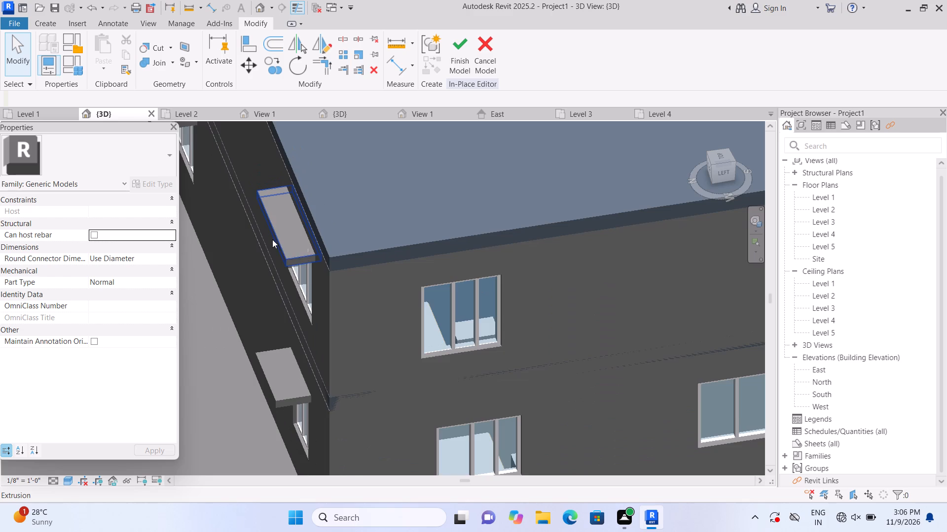
scroll(272, 239, down, 1)
scroll(234, 306, down, 2)
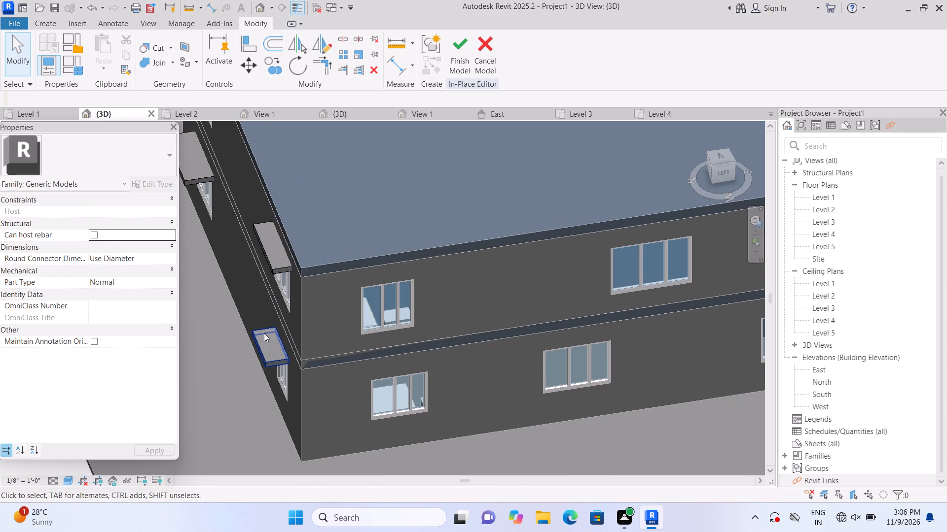
scroll(260, 305, up, 3)
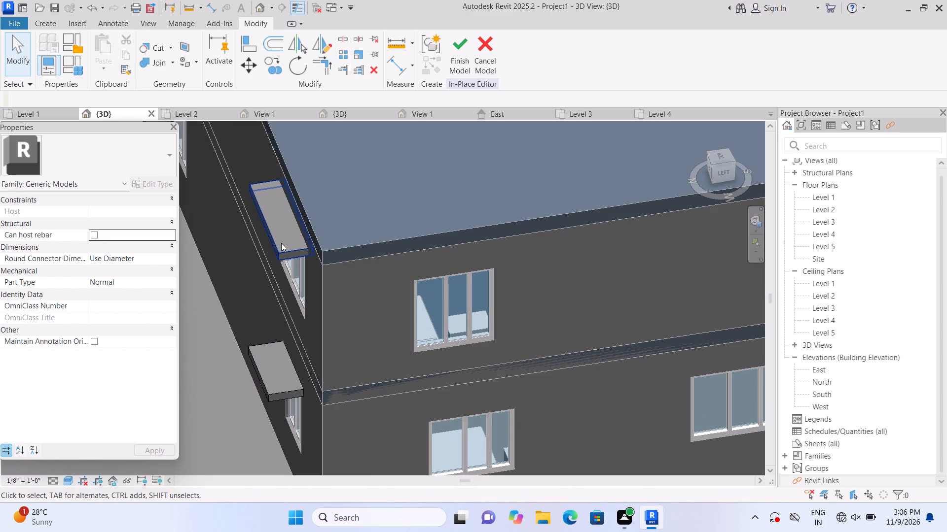
scroll(251, 317, down, 7)
scroll(223, 277, up, 1)
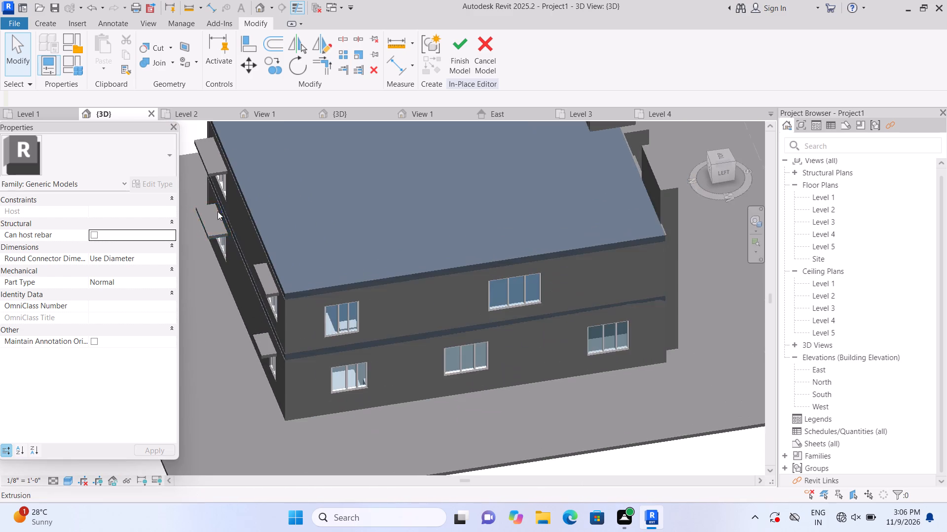
scroll(217, 212, up, 6)
click(210, 223)
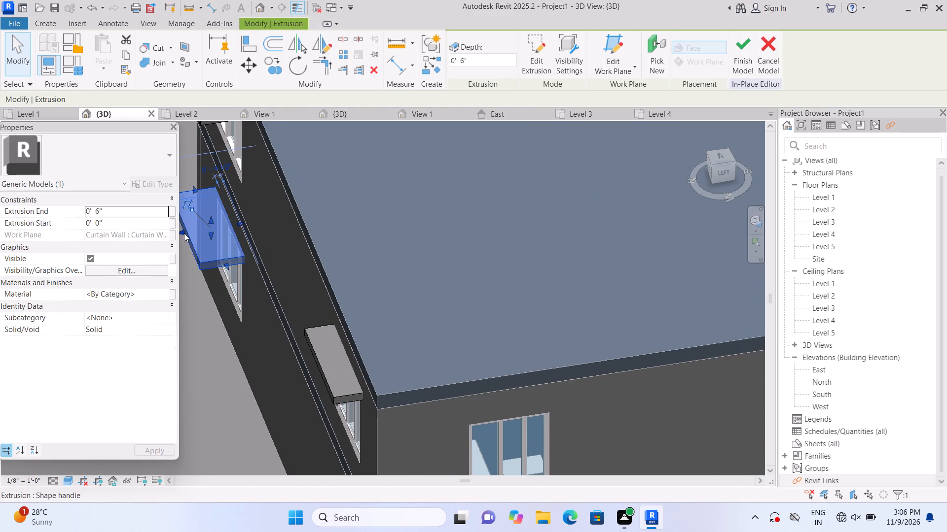
drag(182, 232, 192, 231)
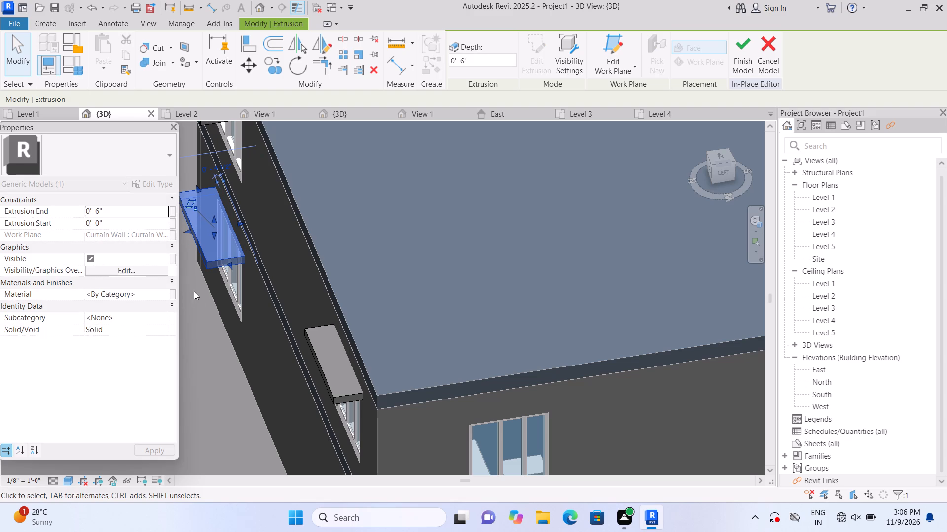
key(Escape)
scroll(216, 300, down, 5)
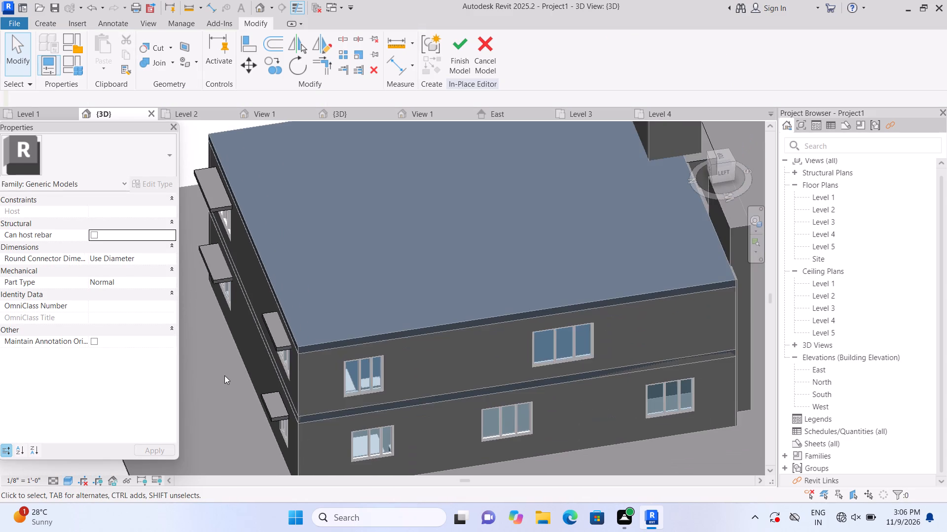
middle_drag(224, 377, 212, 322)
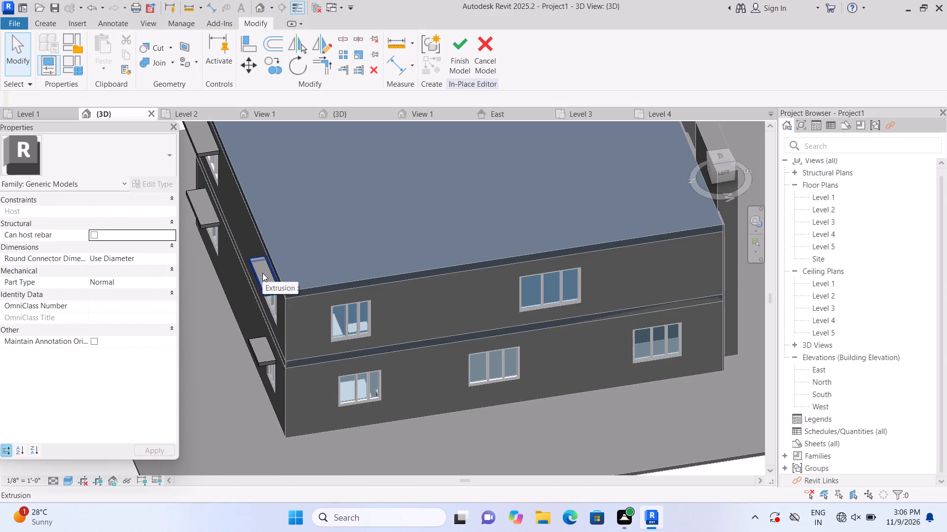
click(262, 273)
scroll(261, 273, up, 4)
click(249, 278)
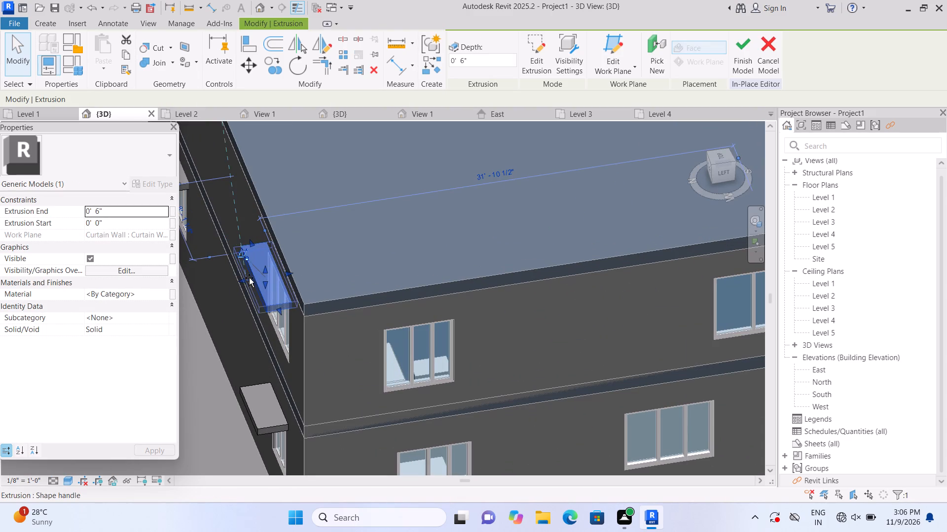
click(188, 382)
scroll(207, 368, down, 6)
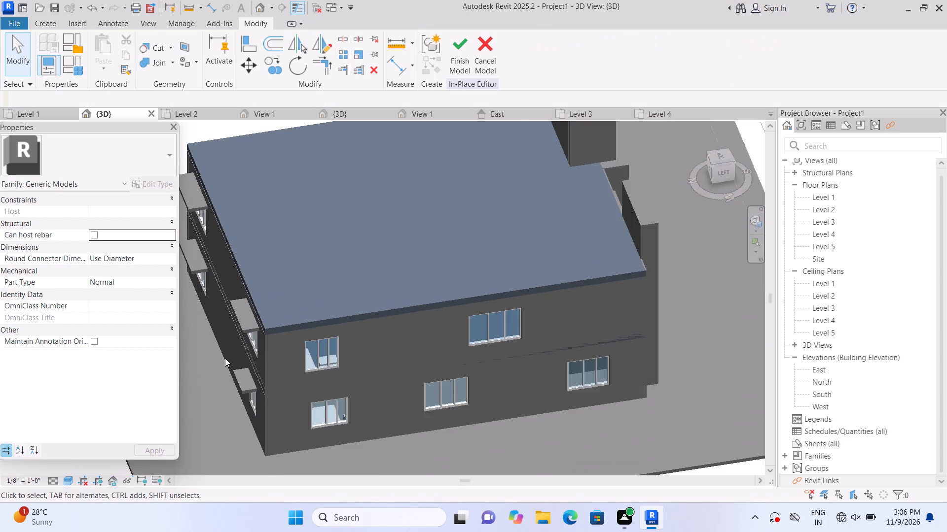
Start a new extrusion on the left wall and pick the 9" basic wall at the upper-floor corner window as its work plane.
scroll(232, 370, down, 2)
shift+middle_drag(355, 463, 308, 499)
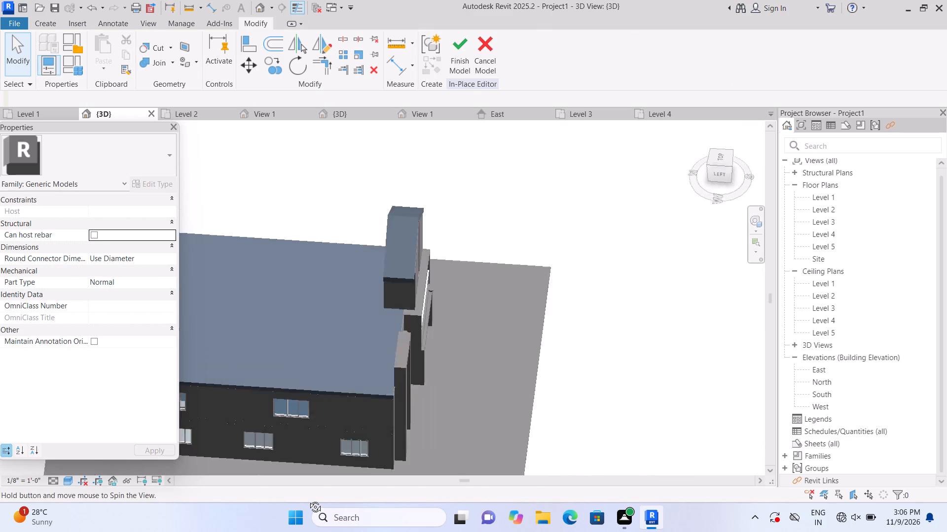
shift+middle_drag(308, 499, 274, 495)
middle_drag(332, 457, 487, 387)
shift+middle_drag(314, 439, 344, 440)
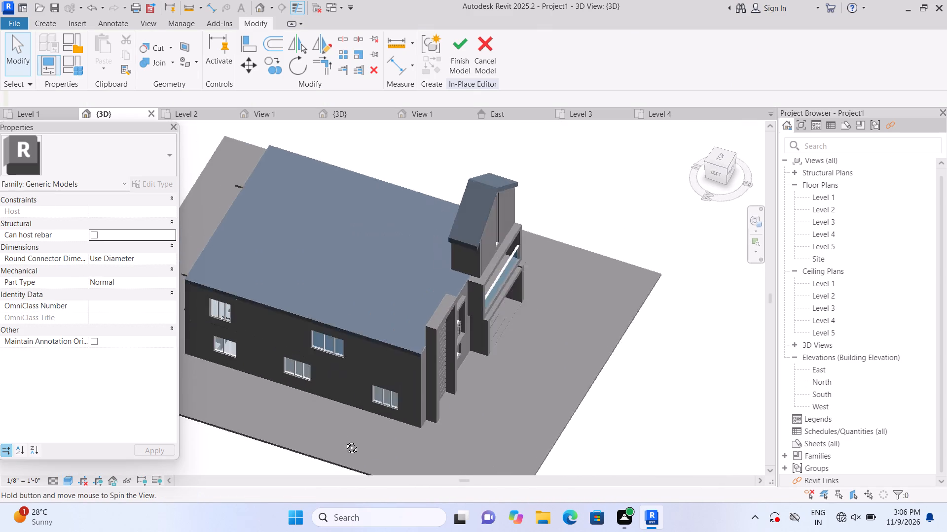
shift+middle_drag(344, 440, 315, 447)
middle_drag(223, 405, 340, 424)
scroll(229, 406, up, 1)
scroll(325, 393, up, 2)
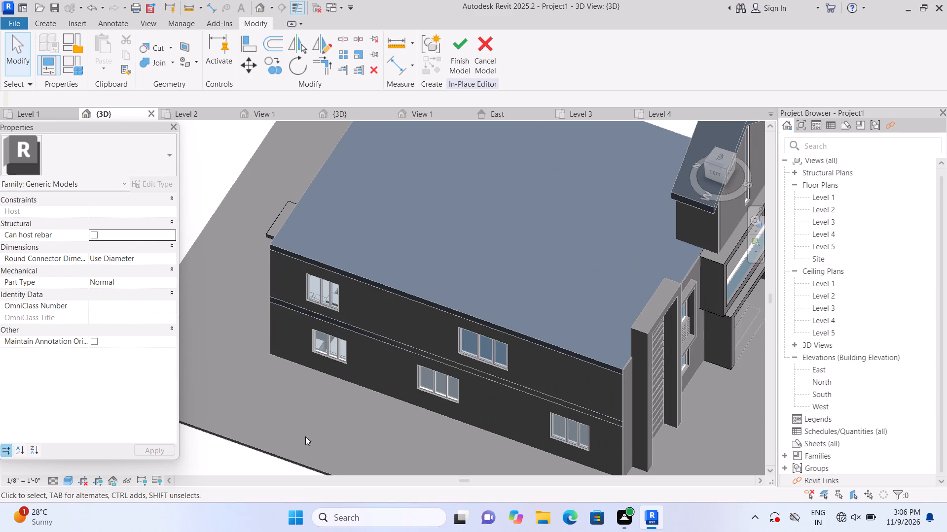
shift+middle_drag(310, 433, 375, 434)
scroll(392, 436, up, 1)
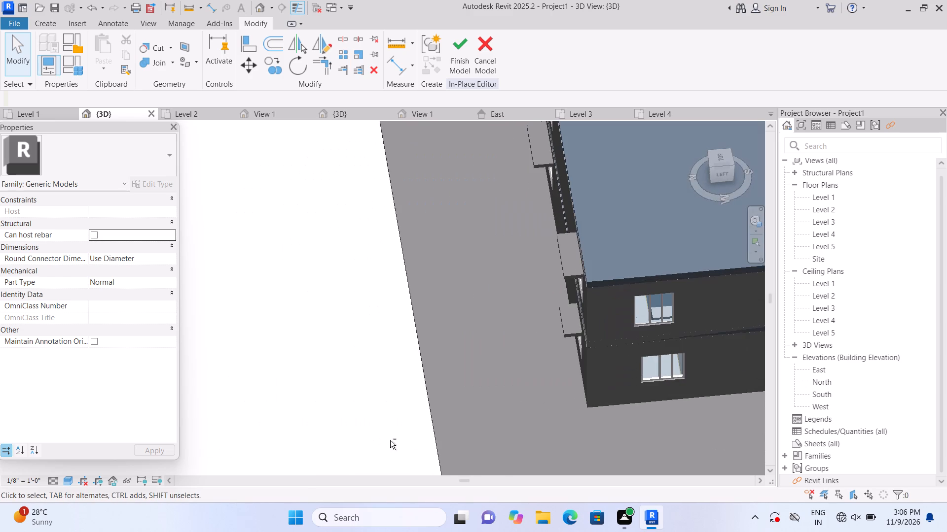
scroll(438, 416, down, 1)
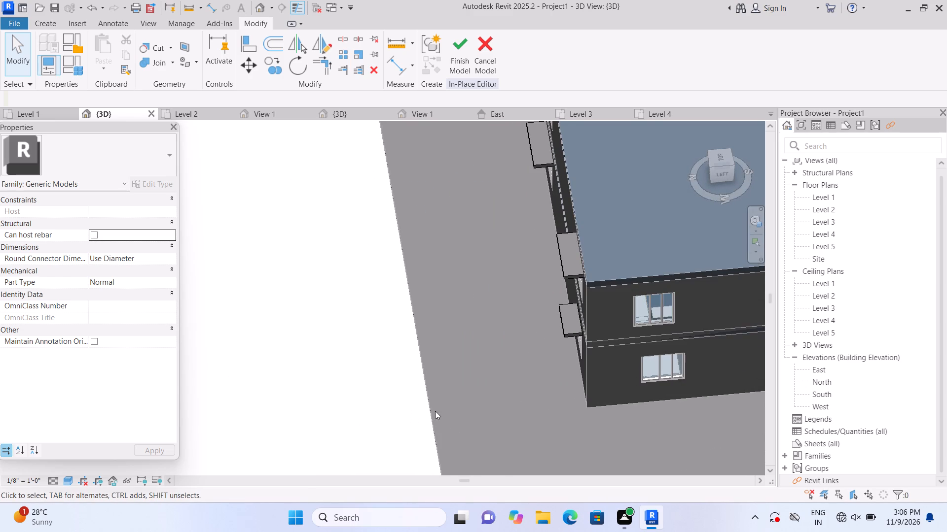
scroll(435, 411, down, 2)
shift+middle_drag(452, 443, 395, 423)
scroll(379, 399, up, 3)
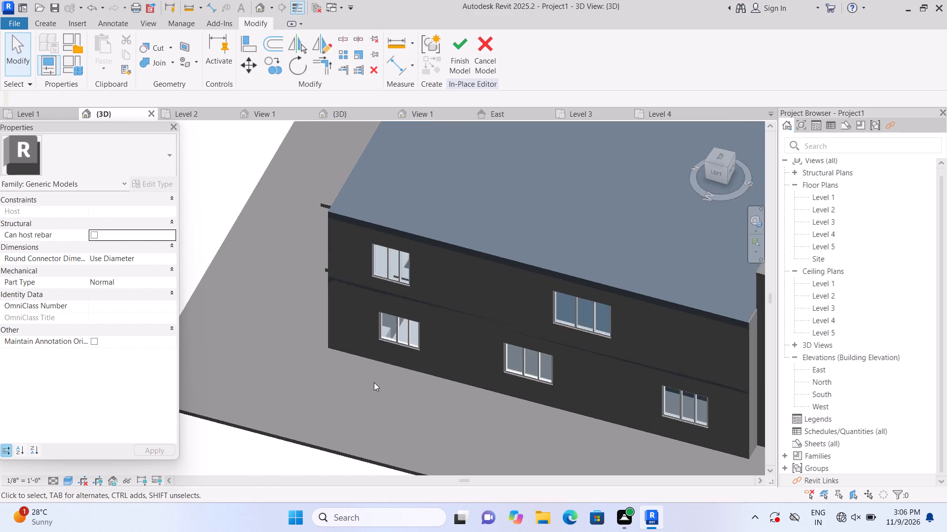
scroll(374, 382, up, 1)
scroll(324, 305, up, 2)
click(50, 23)
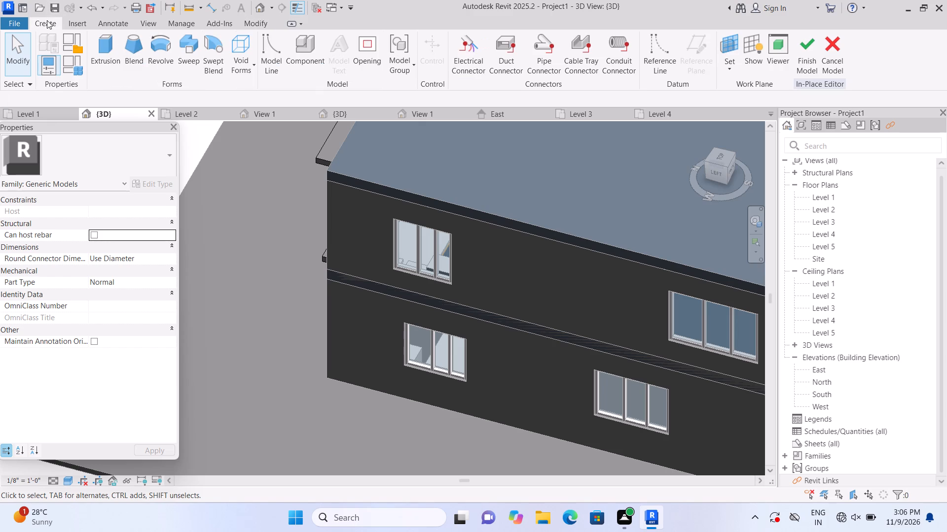
click(106, 37)
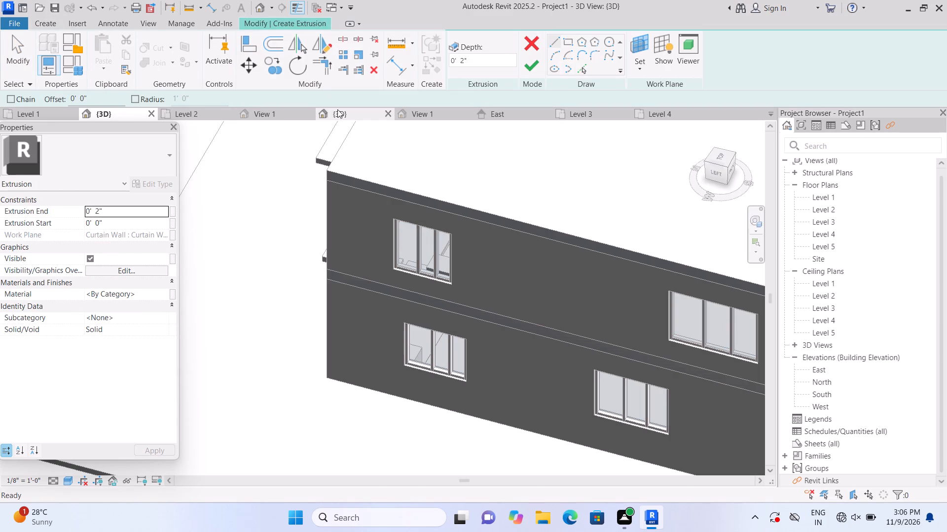
click(573, 37)
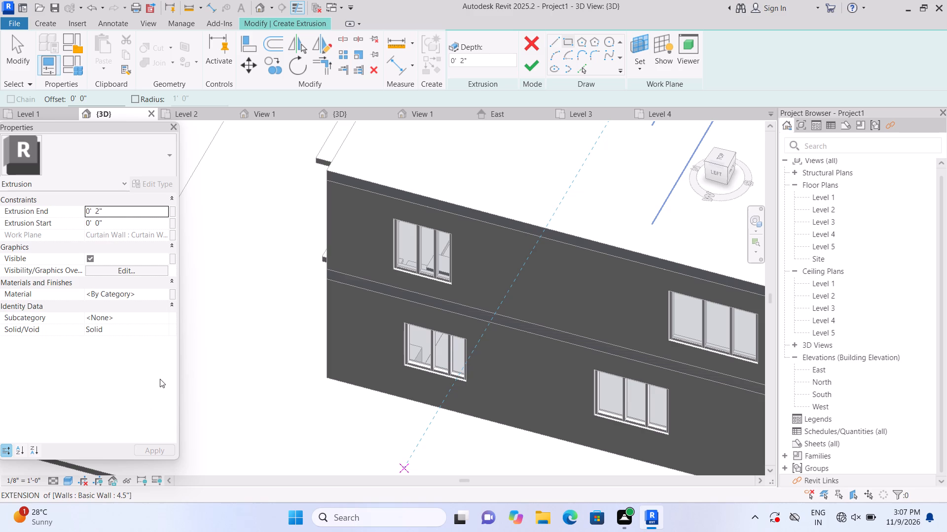
key(Escape)
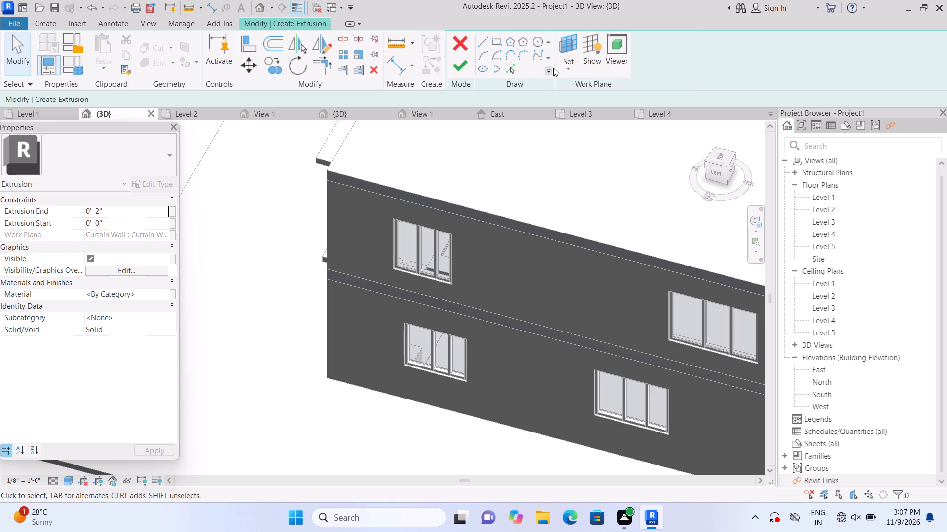
click(568, 70)
click(579, 126)
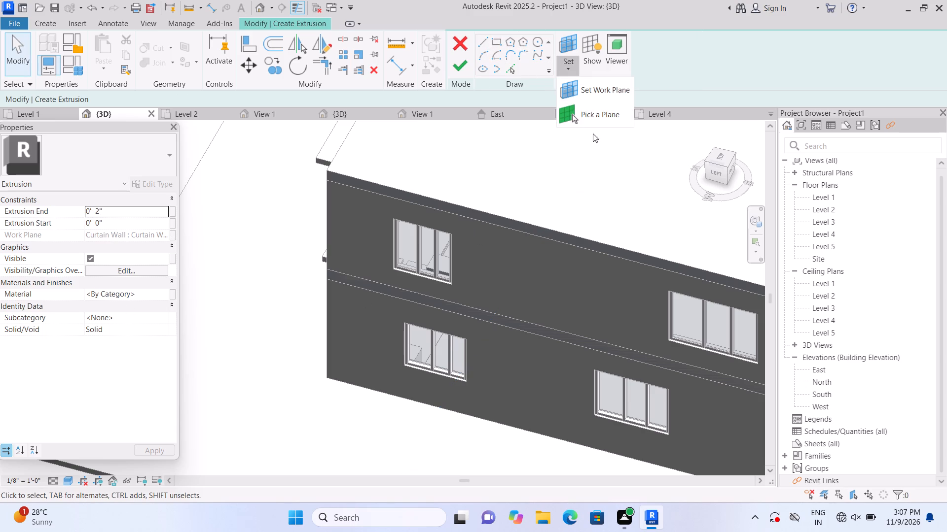
click(588, 114)
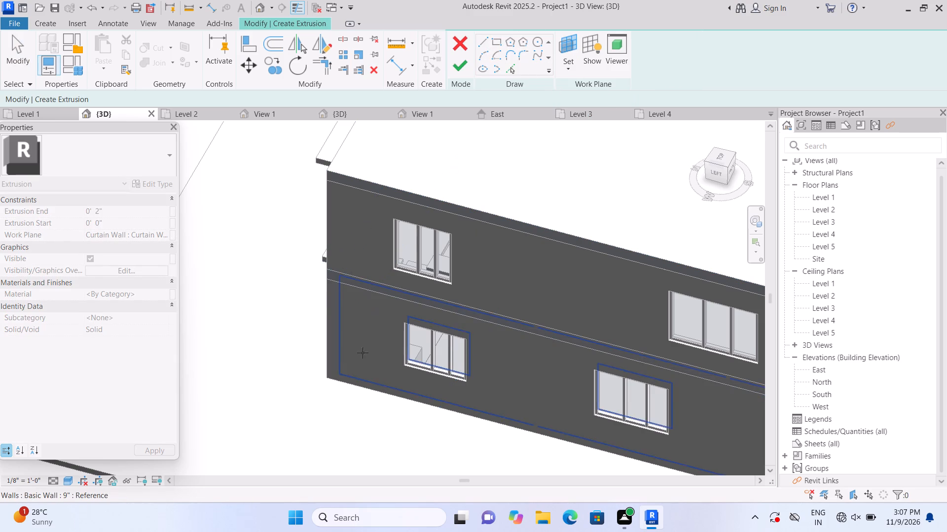
scroll(383, 308, up, 2)
click(452, 200)
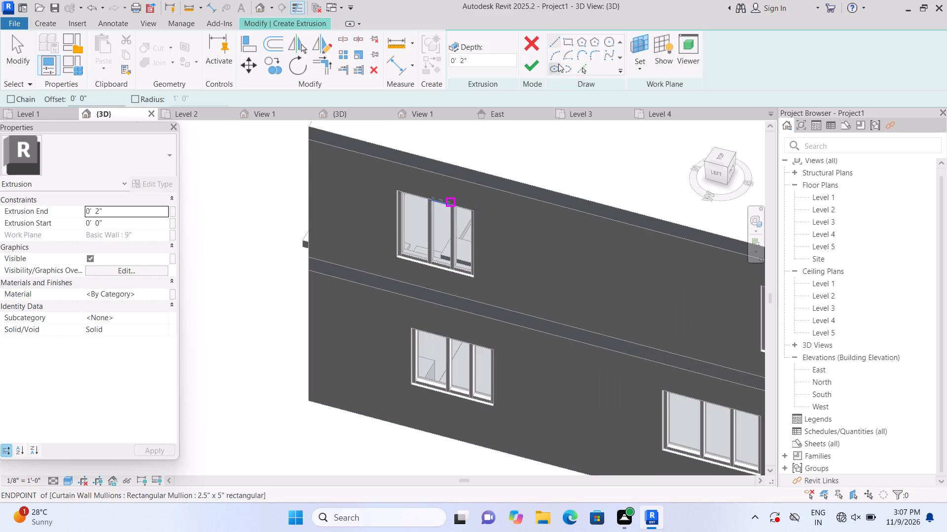
Sketch a rectangle for the sunshade along the top edge of the left wall's upper-floor corner window.
click(559, 44)
click(569, 38)
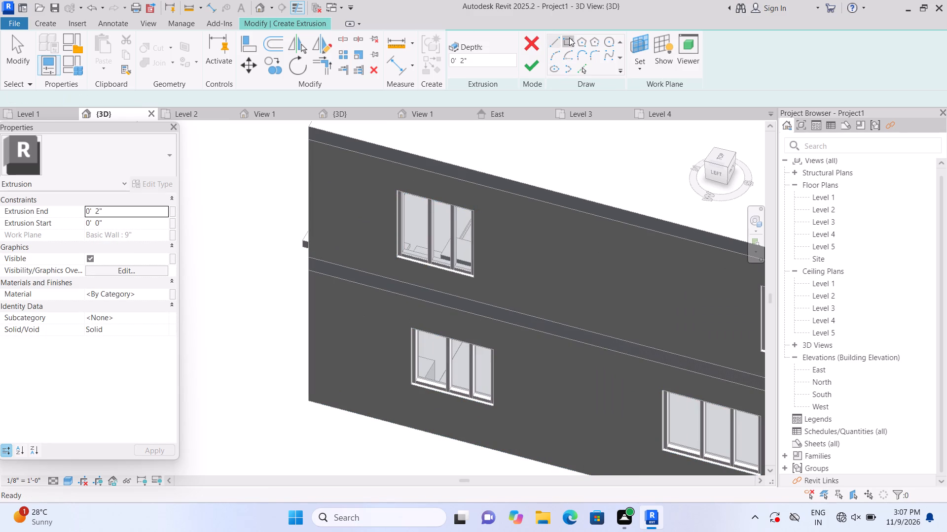
scroll(442, 173, up, 3)
scroll(402, 204, up, 1)
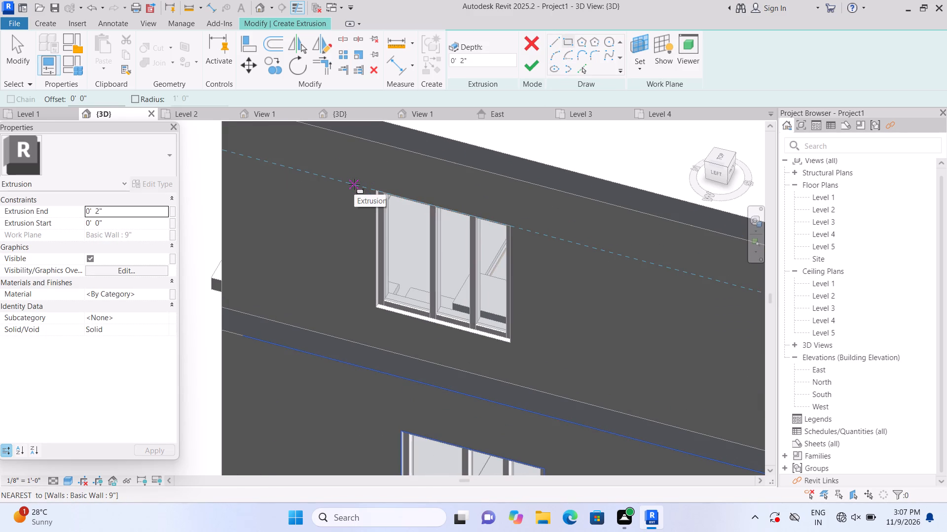
scroll(354, 184, up, 2)
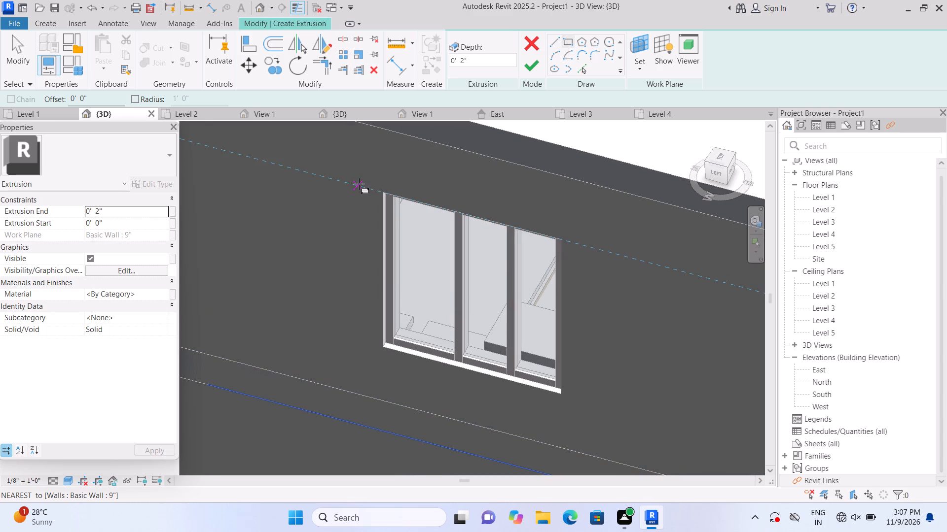
scroll(375, 192, up, 2)
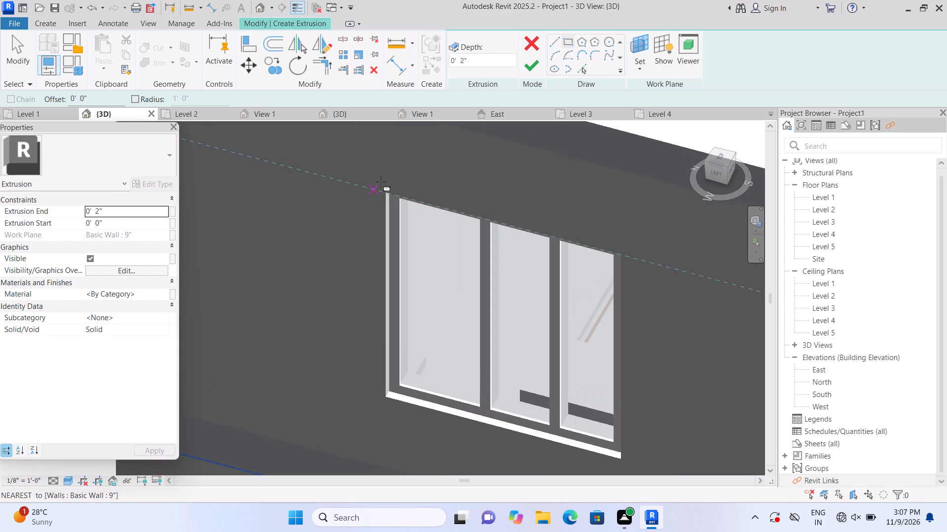
scroll(383, 188, up, 1)
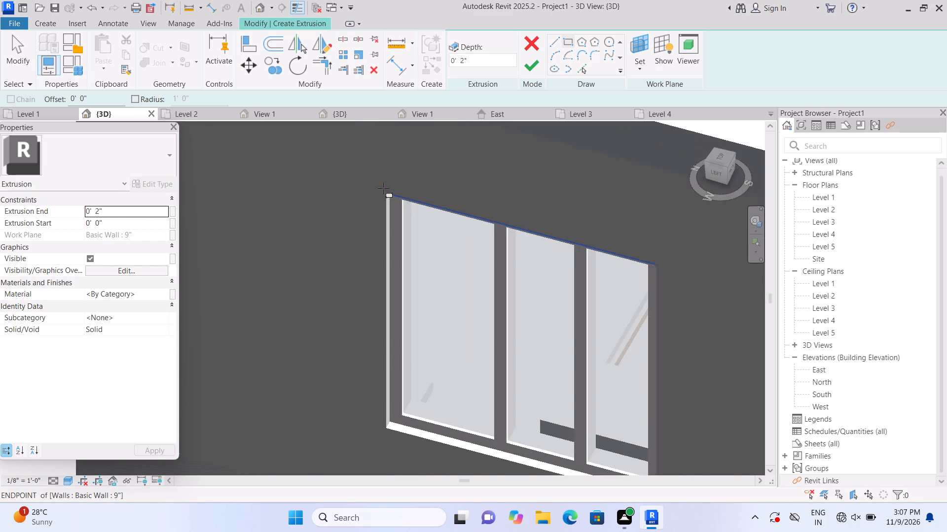
scroll(383, 188, up, 4)
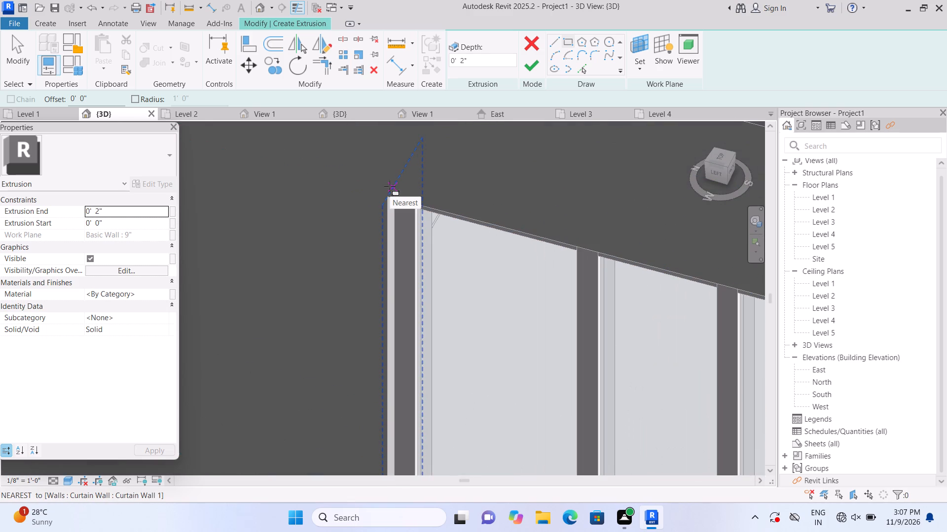
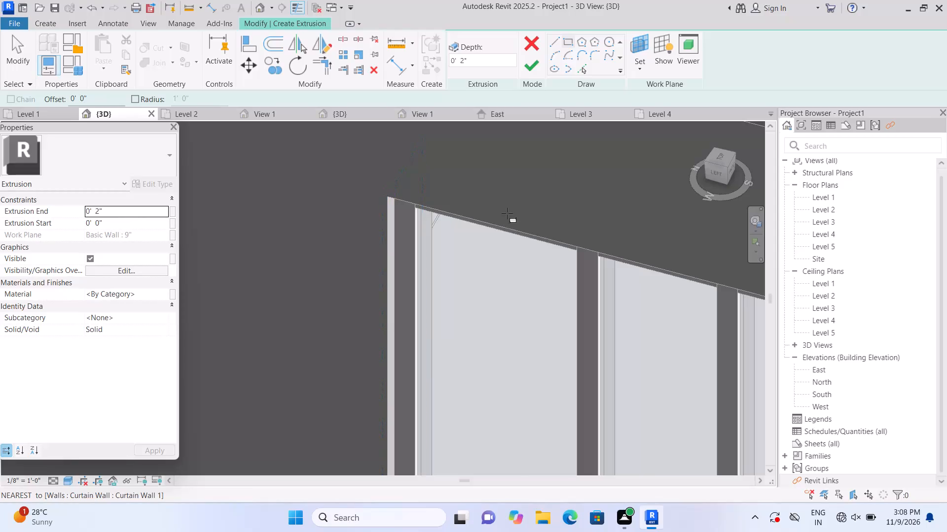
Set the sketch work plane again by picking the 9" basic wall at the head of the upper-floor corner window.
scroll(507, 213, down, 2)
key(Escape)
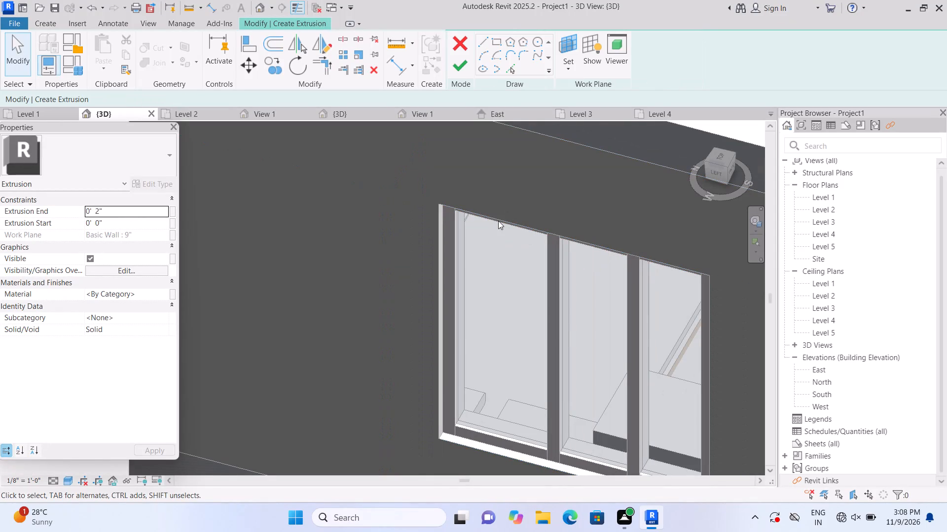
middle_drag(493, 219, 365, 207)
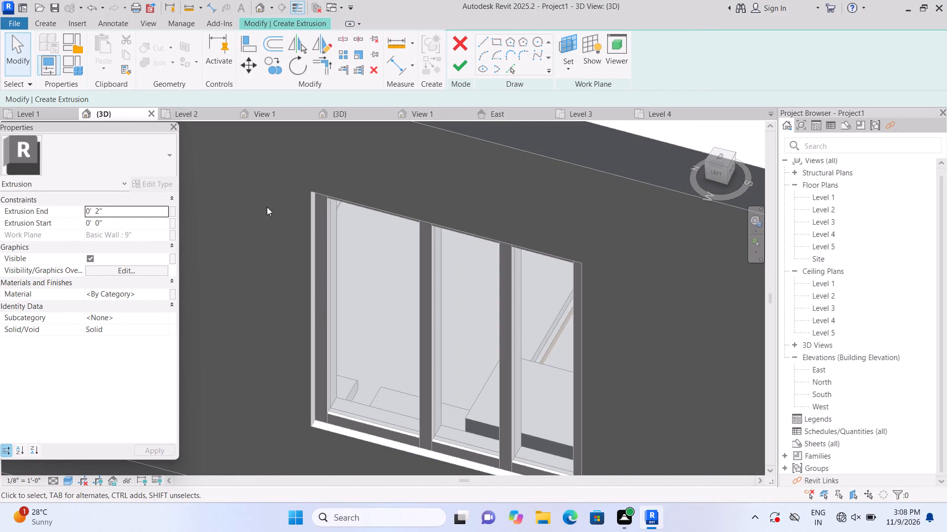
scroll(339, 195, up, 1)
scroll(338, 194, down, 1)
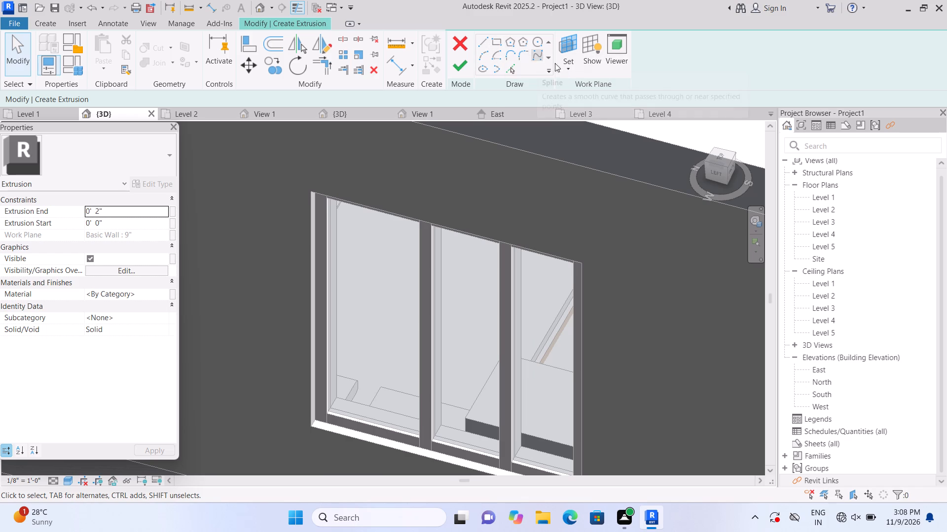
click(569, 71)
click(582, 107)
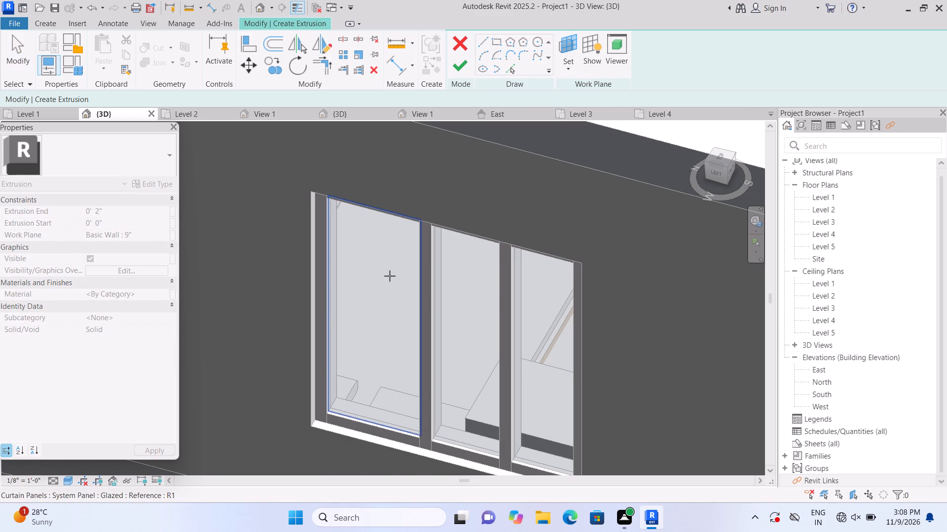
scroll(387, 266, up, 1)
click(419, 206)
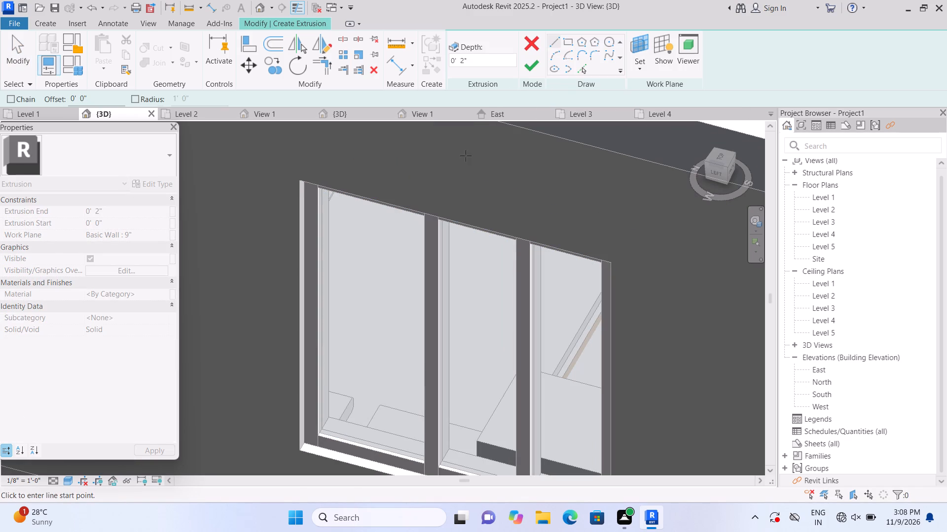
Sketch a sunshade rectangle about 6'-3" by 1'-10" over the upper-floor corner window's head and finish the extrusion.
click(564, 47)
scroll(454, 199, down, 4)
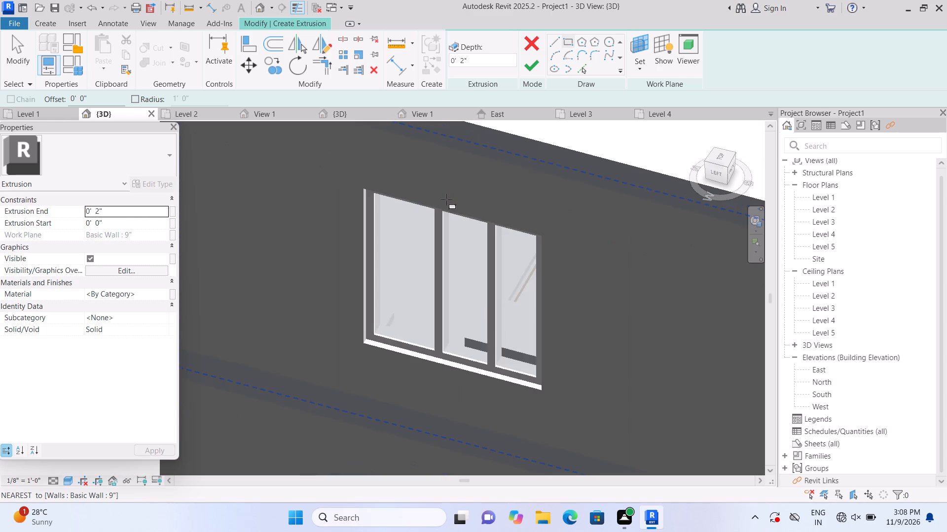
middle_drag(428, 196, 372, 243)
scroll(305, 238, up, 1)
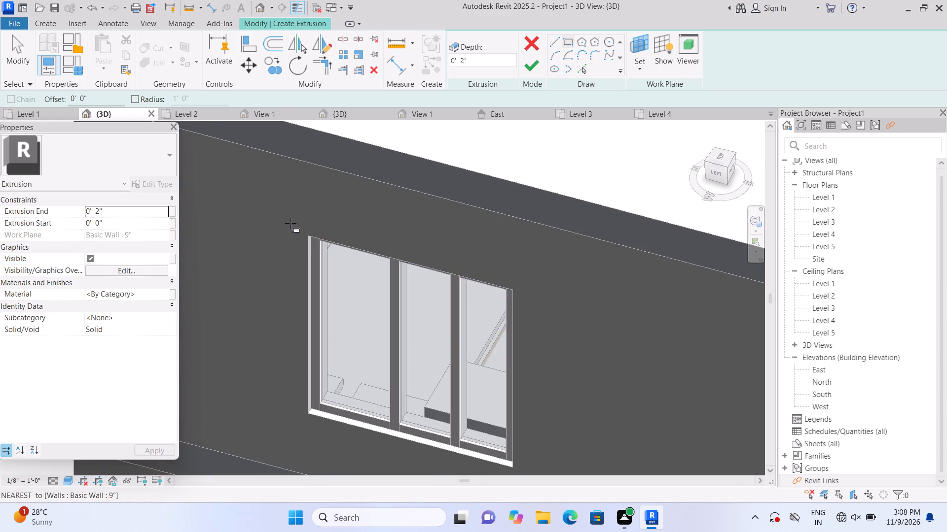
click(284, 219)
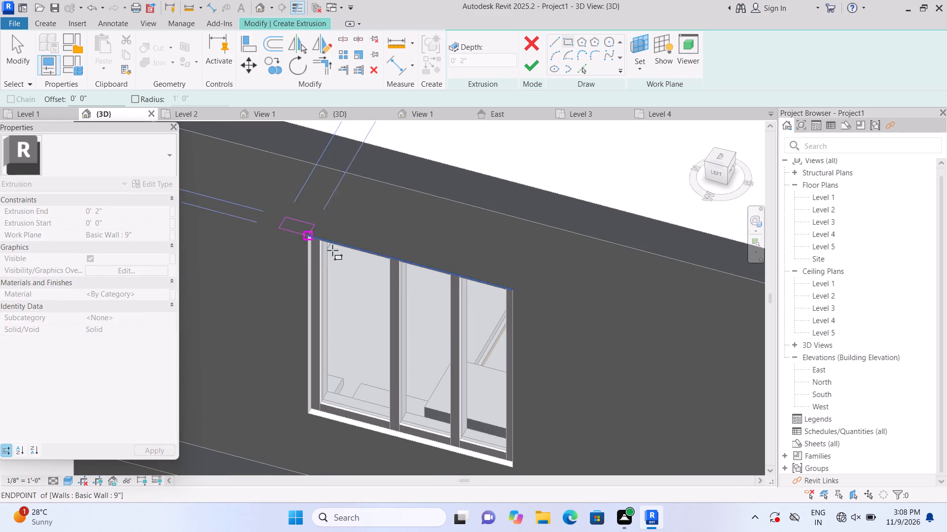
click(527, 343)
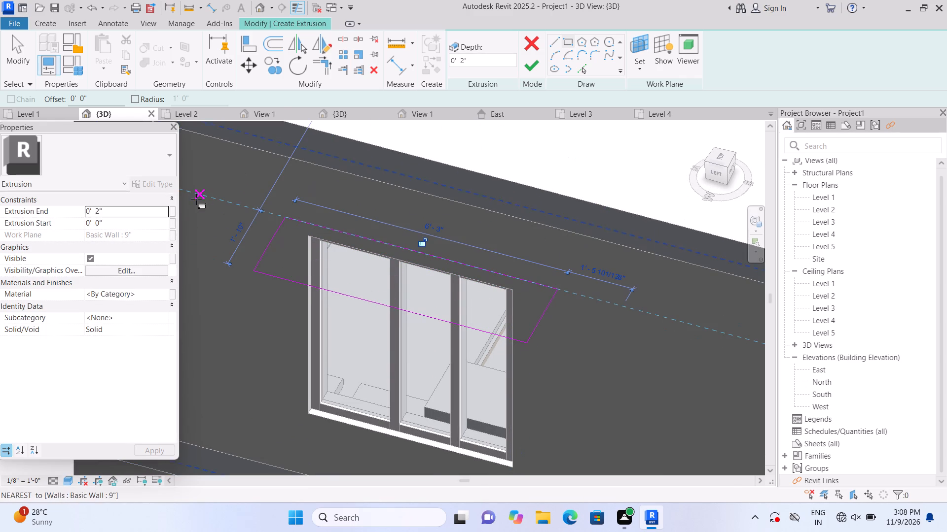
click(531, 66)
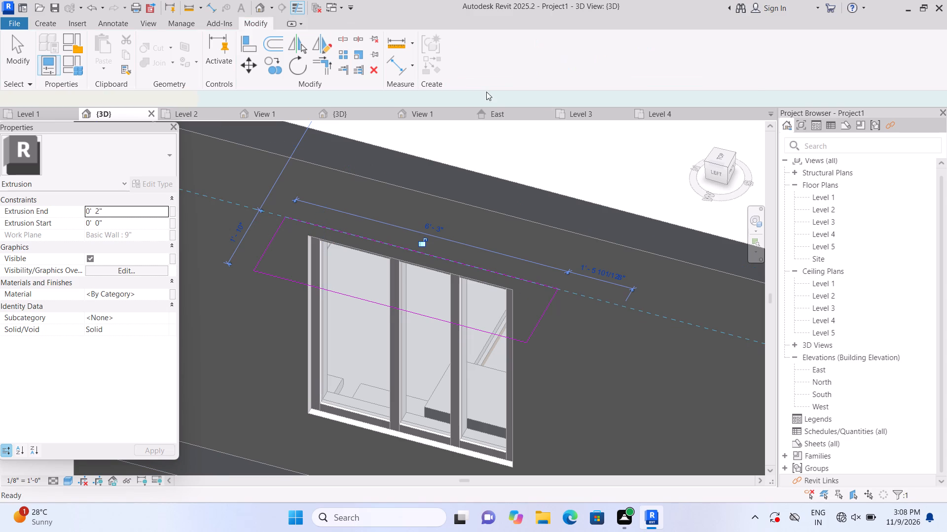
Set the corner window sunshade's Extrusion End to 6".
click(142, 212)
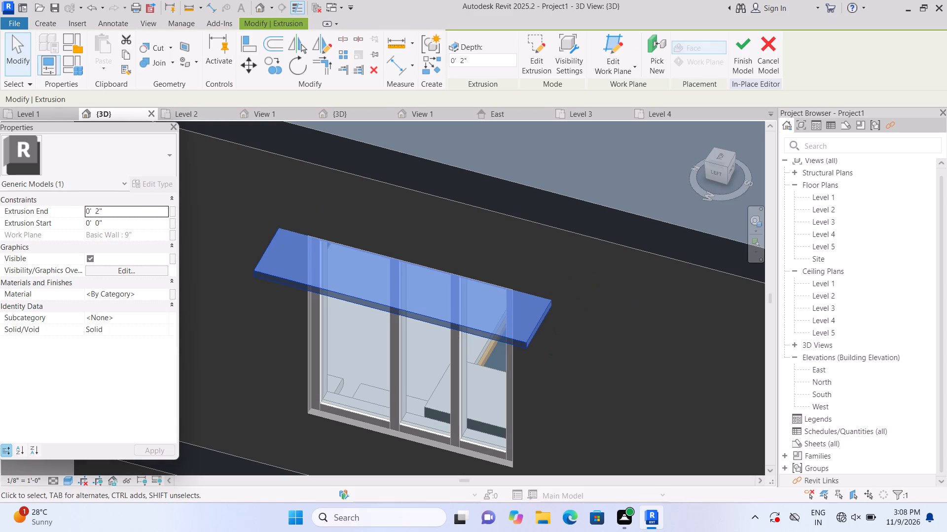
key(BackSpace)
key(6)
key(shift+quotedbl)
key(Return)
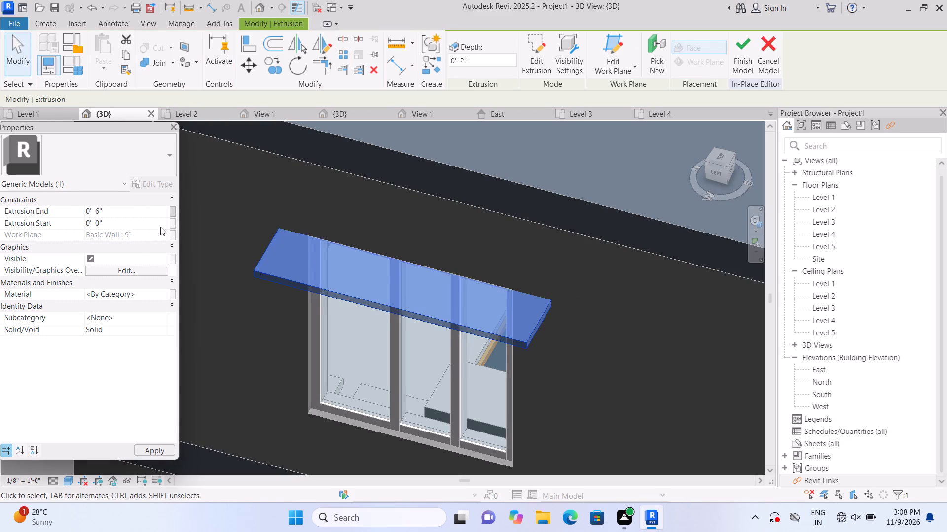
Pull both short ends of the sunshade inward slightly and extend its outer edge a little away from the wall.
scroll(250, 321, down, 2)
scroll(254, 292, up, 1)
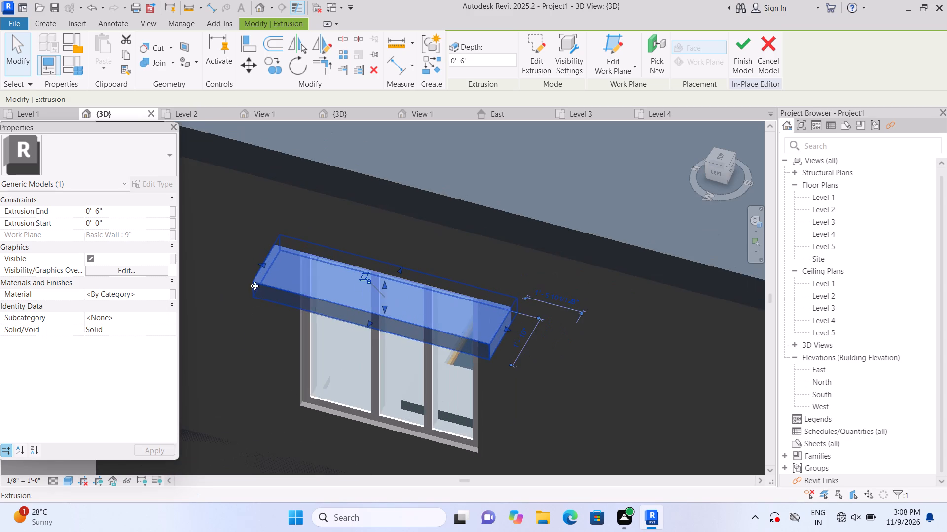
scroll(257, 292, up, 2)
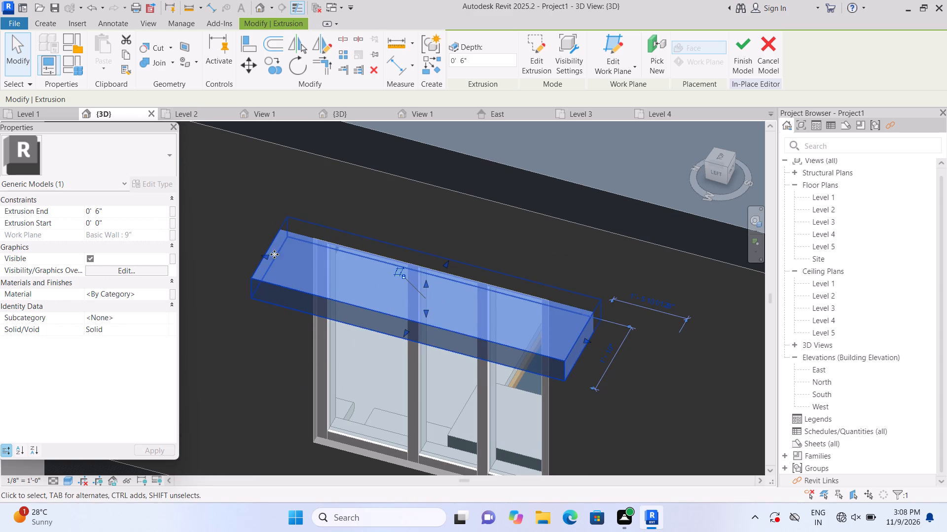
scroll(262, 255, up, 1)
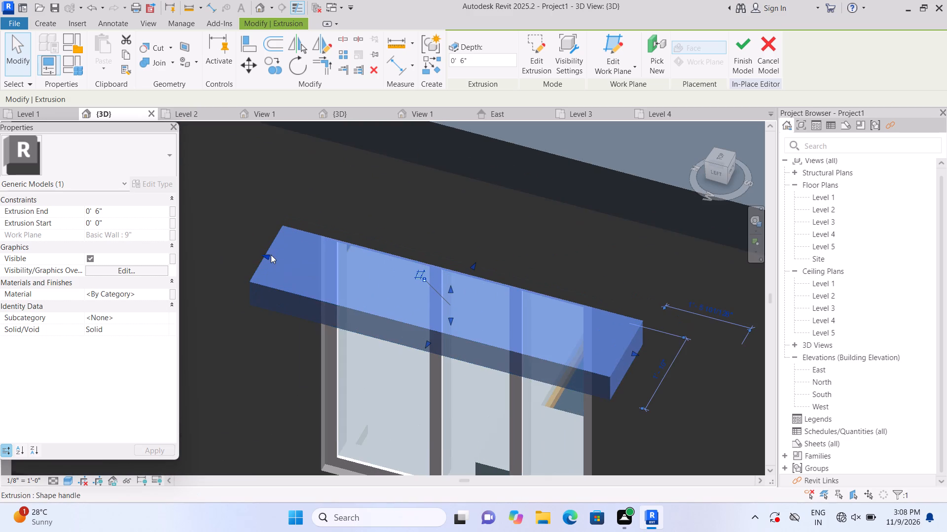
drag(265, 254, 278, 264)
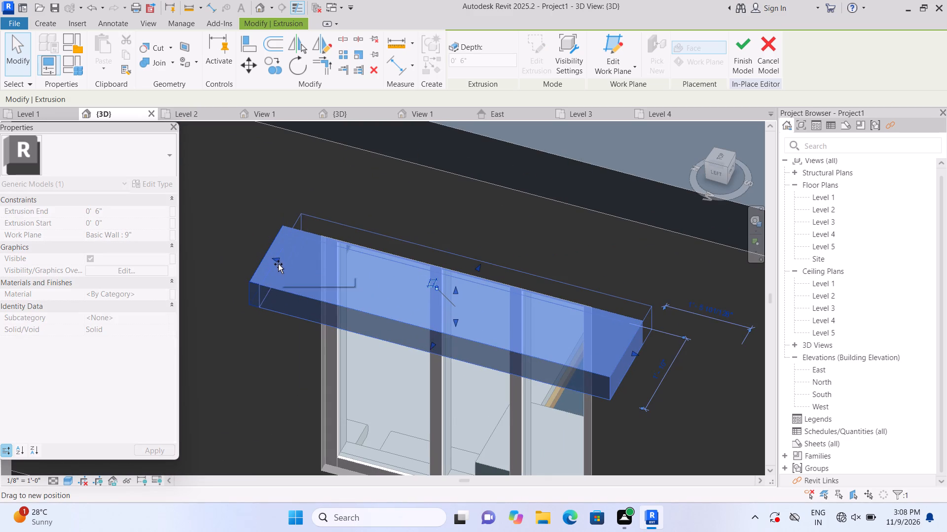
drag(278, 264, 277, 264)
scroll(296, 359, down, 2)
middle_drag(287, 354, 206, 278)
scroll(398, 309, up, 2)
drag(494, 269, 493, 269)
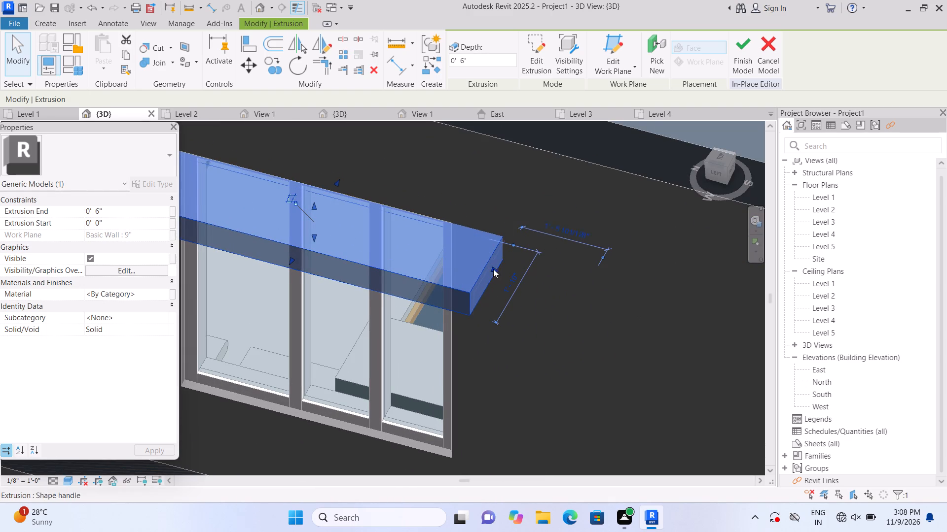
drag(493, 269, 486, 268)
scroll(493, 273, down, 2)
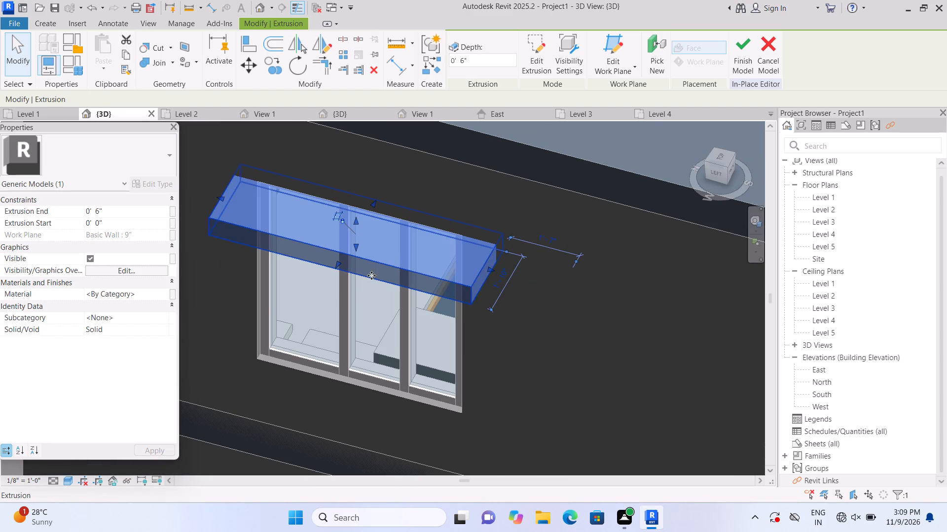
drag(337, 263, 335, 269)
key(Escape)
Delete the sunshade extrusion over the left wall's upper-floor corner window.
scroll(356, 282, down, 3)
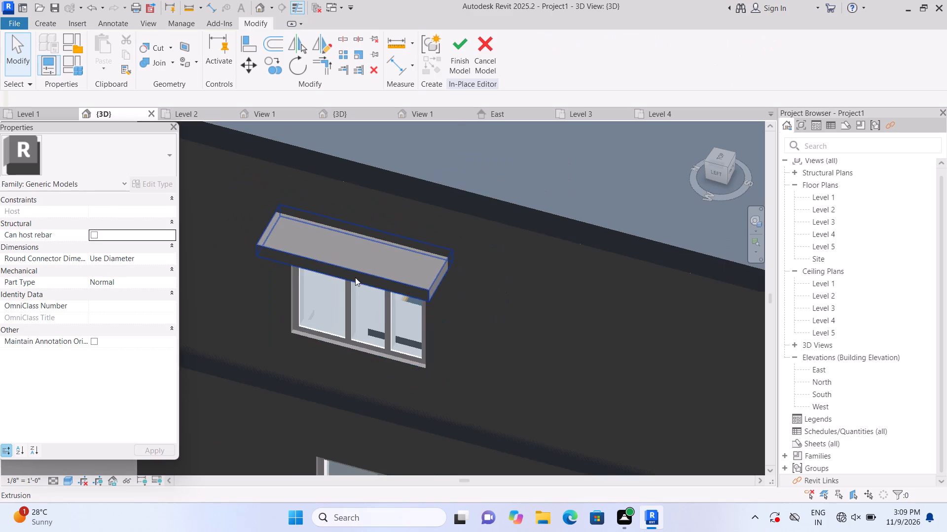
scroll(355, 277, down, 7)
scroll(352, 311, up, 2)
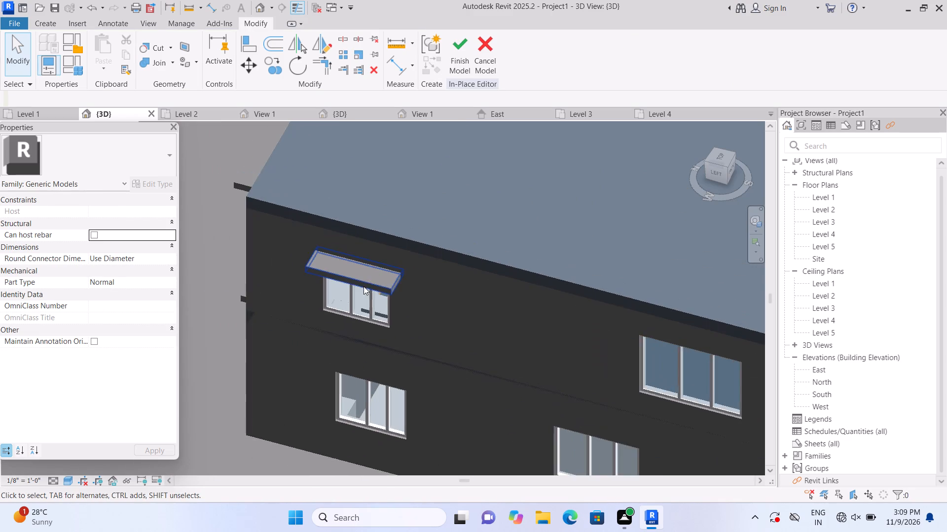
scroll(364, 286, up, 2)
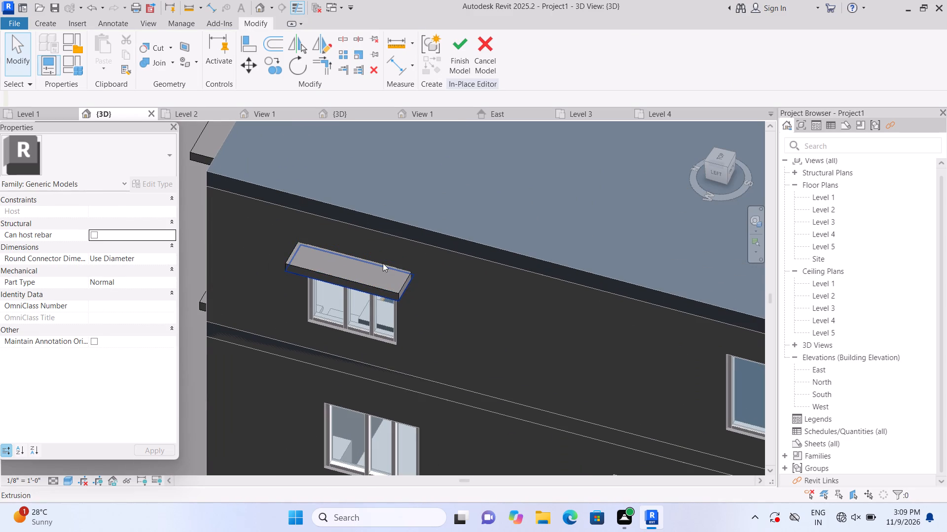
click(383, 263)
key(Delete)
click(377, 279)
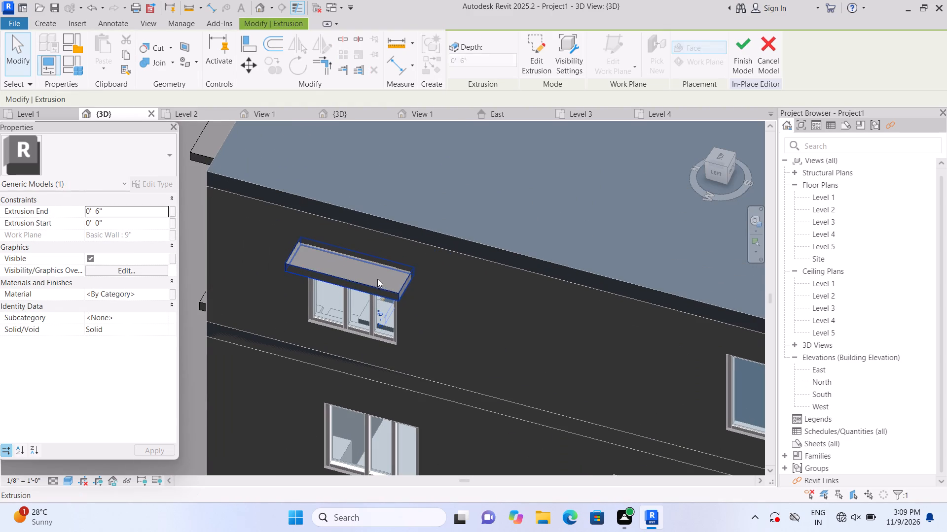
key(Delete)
Start a new extrusion and pick the top of the upper-floor corner window's curtain wall as its work plane.
middle_drag(400, 281, 364, 301)
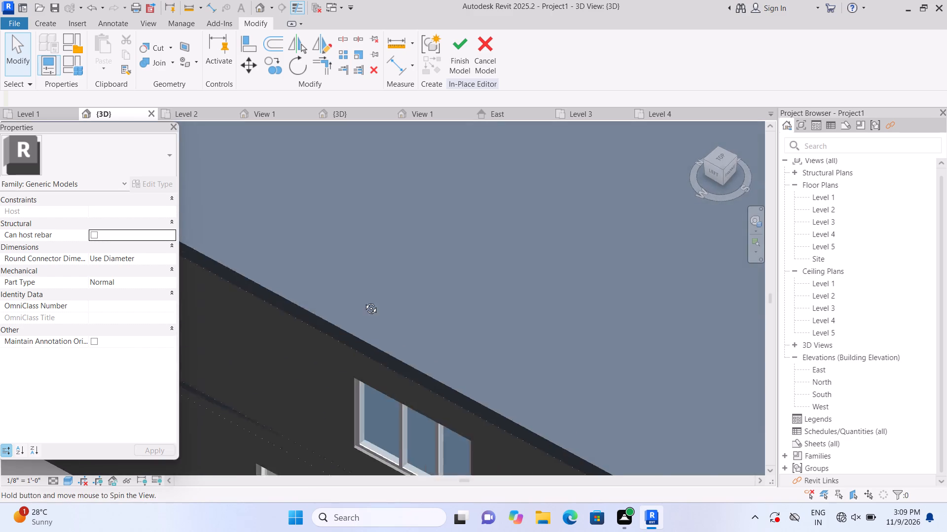
middle_drag(364, 301, 355, 299)
scroll(327, 306, down, 7)
middle_drag(263, 302, 383, 406)
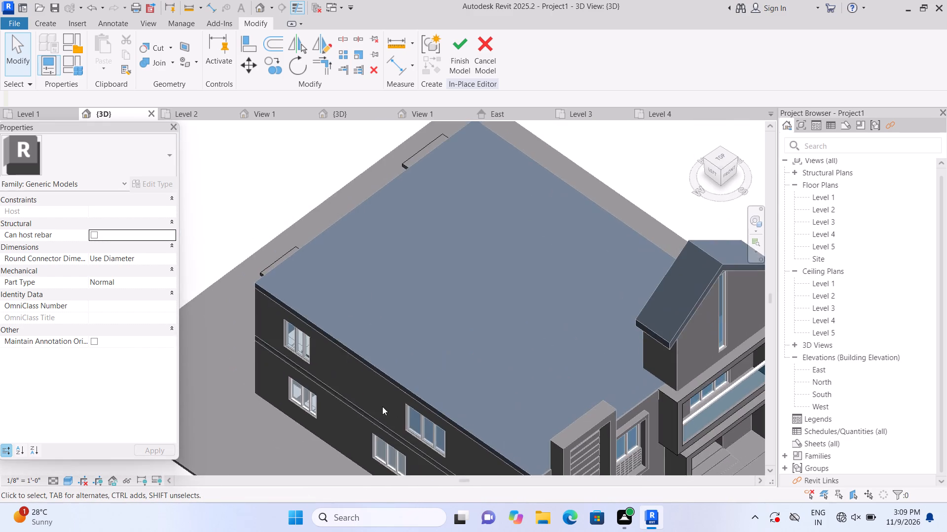
scroll(285, 360, up, 5)
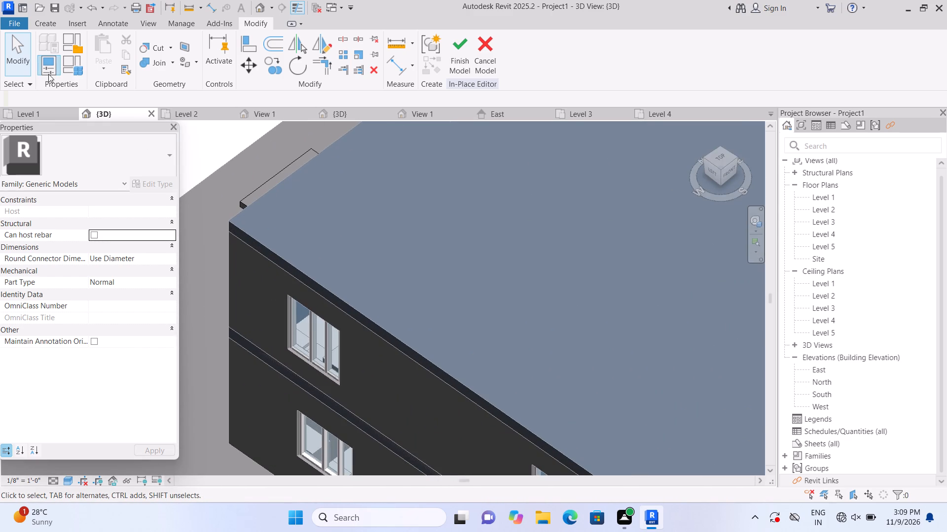
click(41, 23)
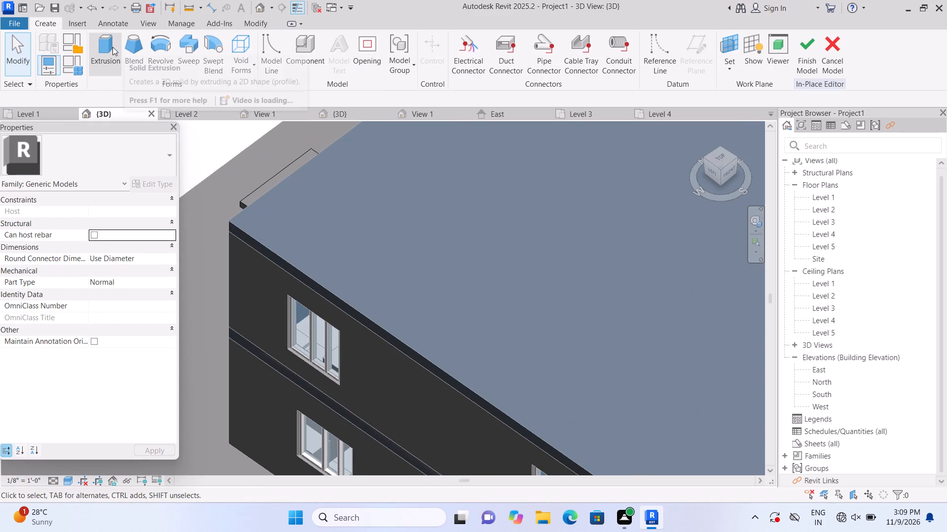
click(112, 47)
click(636, 68)
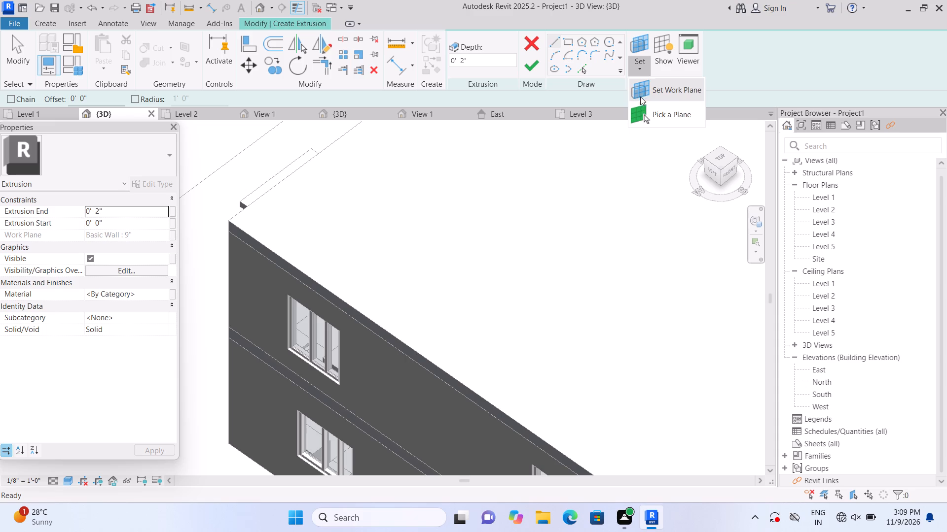
click(645, 112)
scroll(338, 323, up, 2)
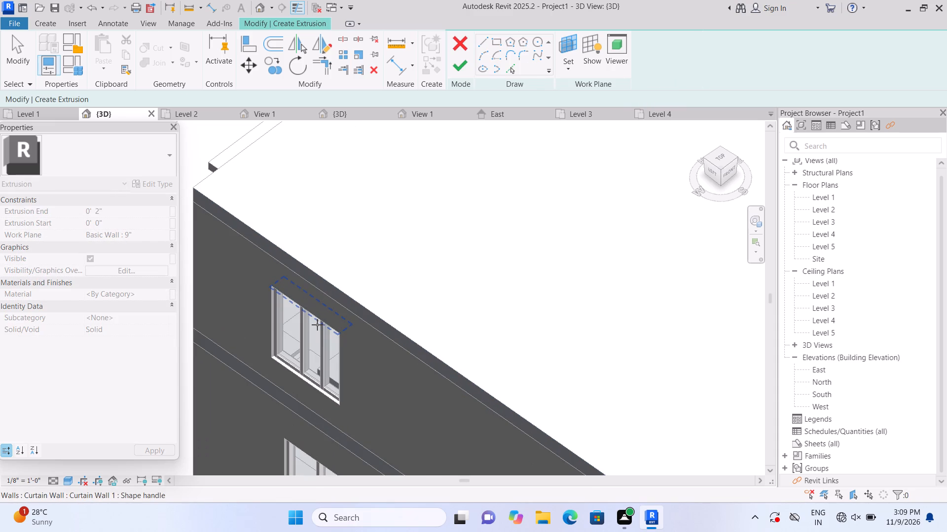
click(317, 325)
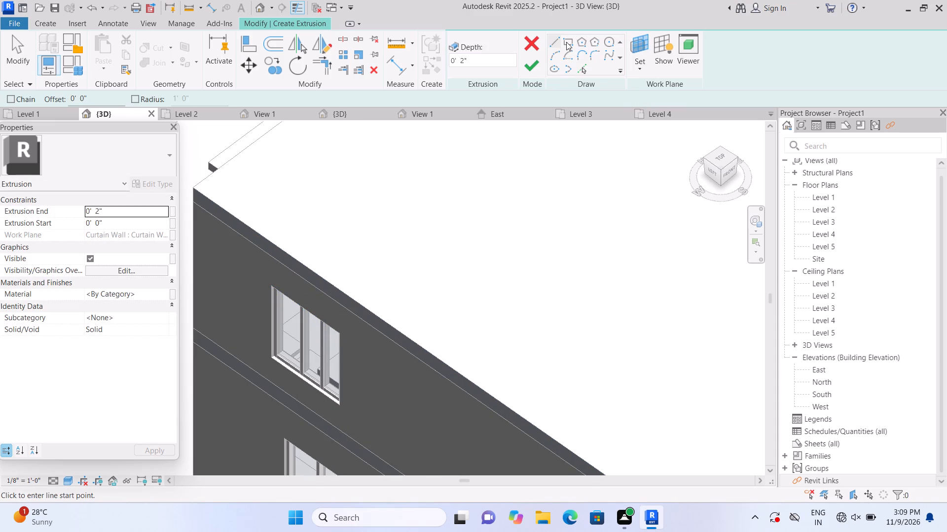
Sketch a sunshade rectangle about 6 ft long over the upper-floor corner window's head and finish the extrusion.
click(566, 41)
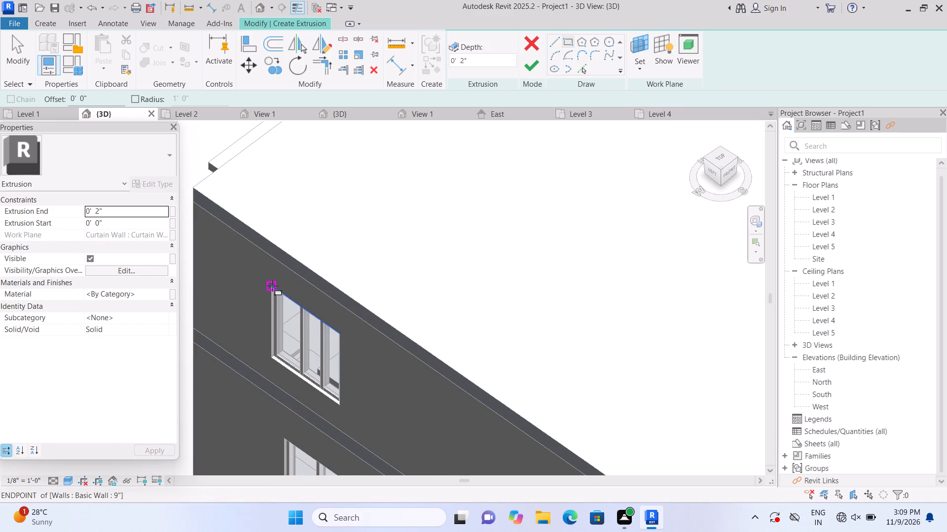
click(267, 279)
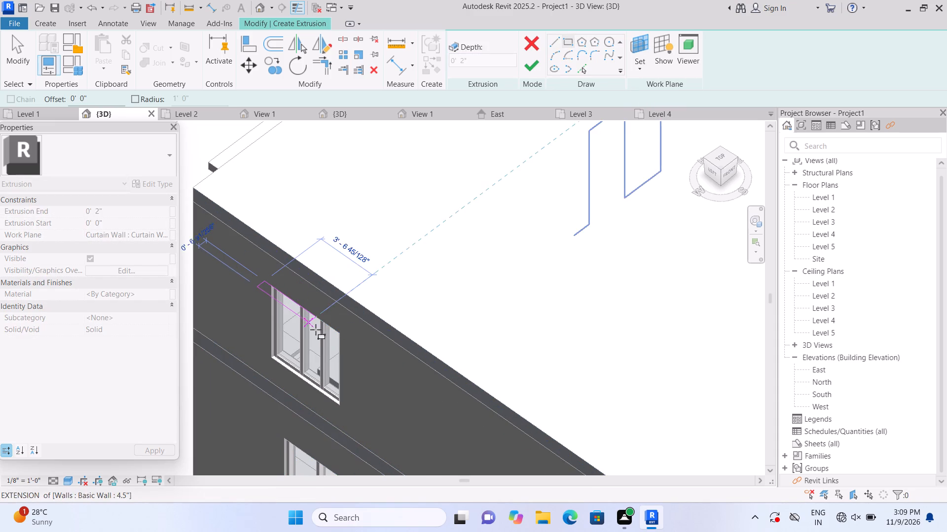
double_click(340, 364)
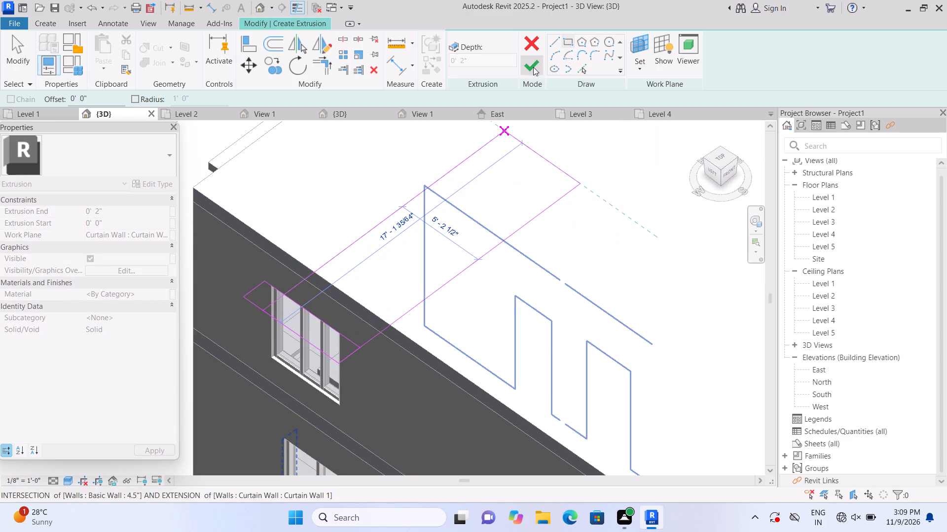
click(532, 65)
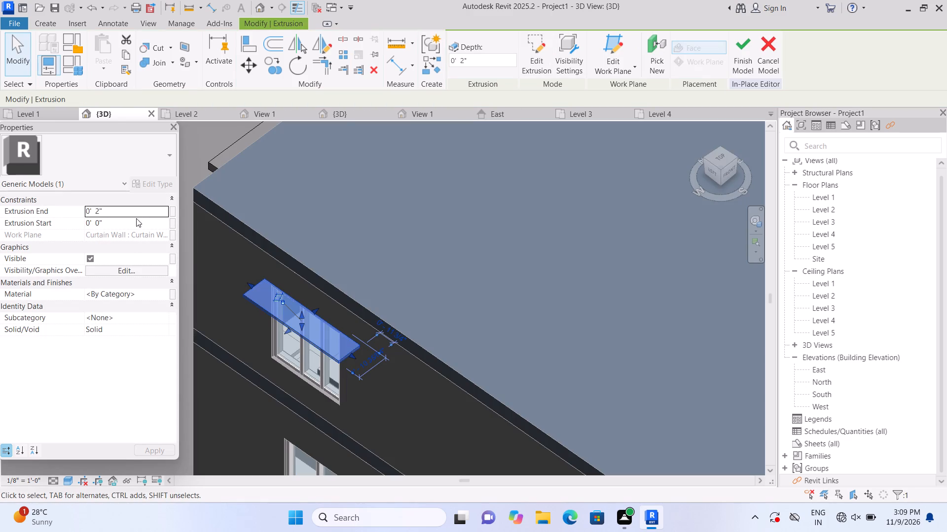
Set the extrusion end of the upper-floor corner window's sunshade to 6".
click(136, 208)
key(BackSpace)
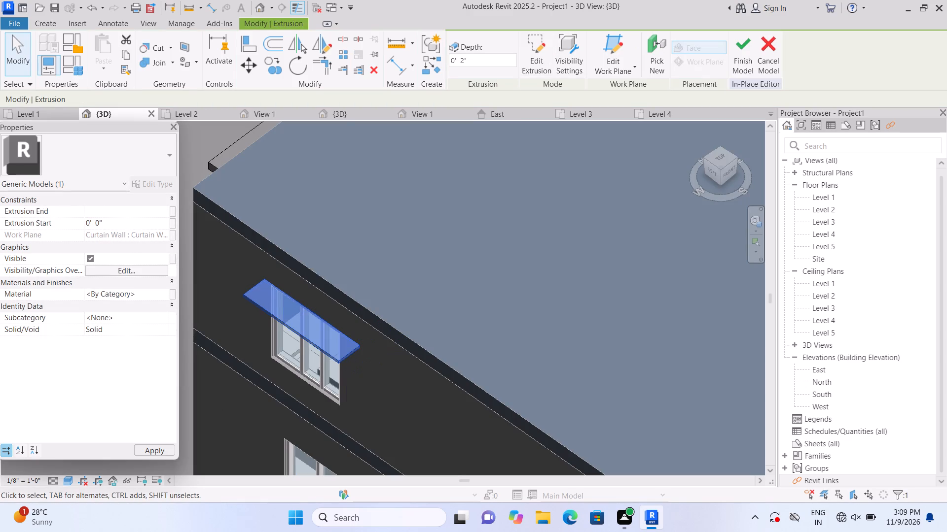
text(6")
key(Return)
Move the upper-floor corner sunshade's outer edge slightly farther from the wall, check the slab, and finish the in-place model.
scroll(243, 392, up, 1)
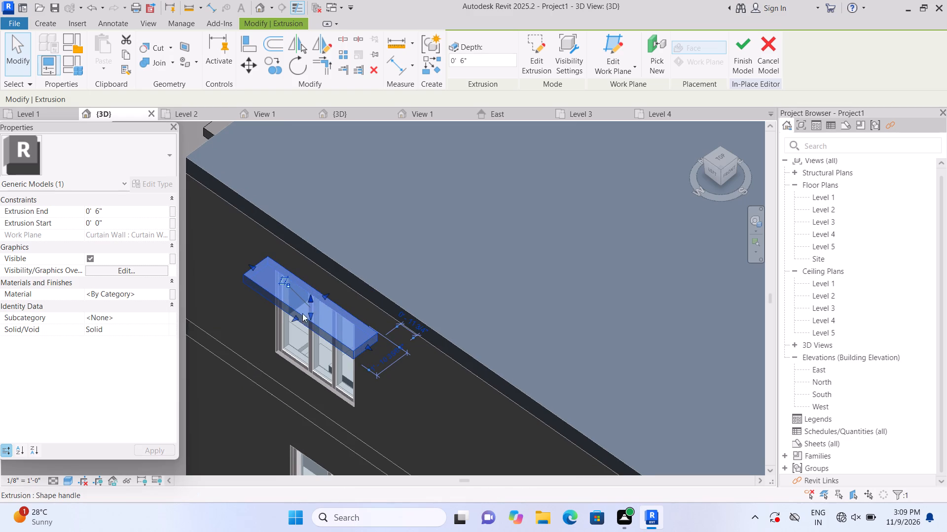
click(293, 316)
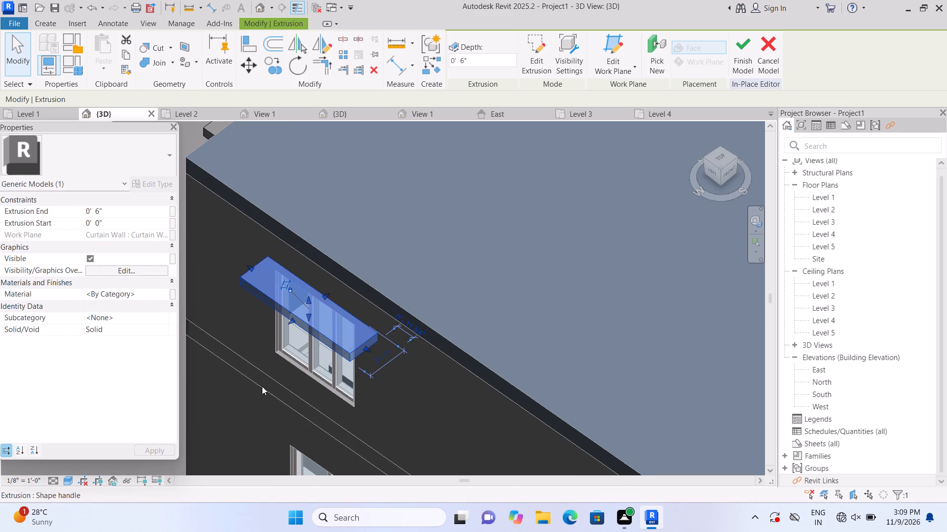
key(Escape)
scroll(261, 379, down, 2)
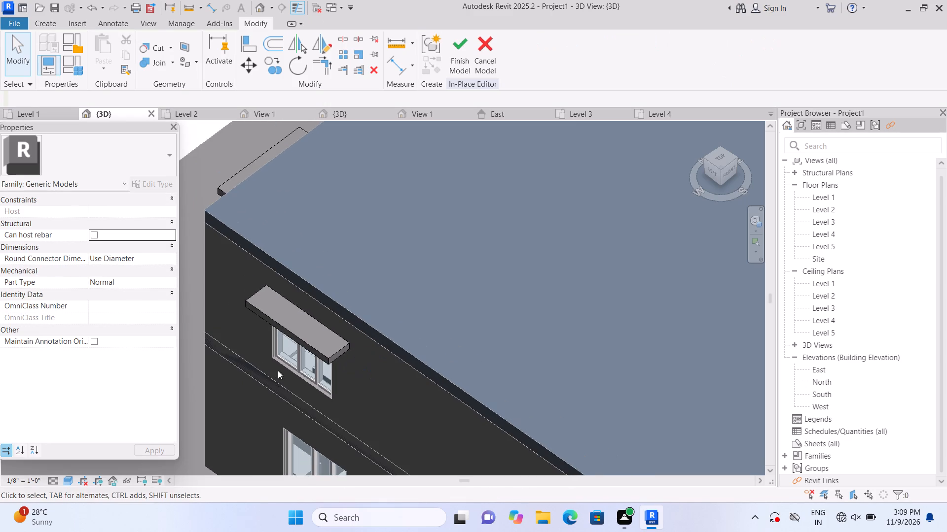
scroll(282, 352, up, 1)
click(290, 321)
scroll(290, 321, up, 3)
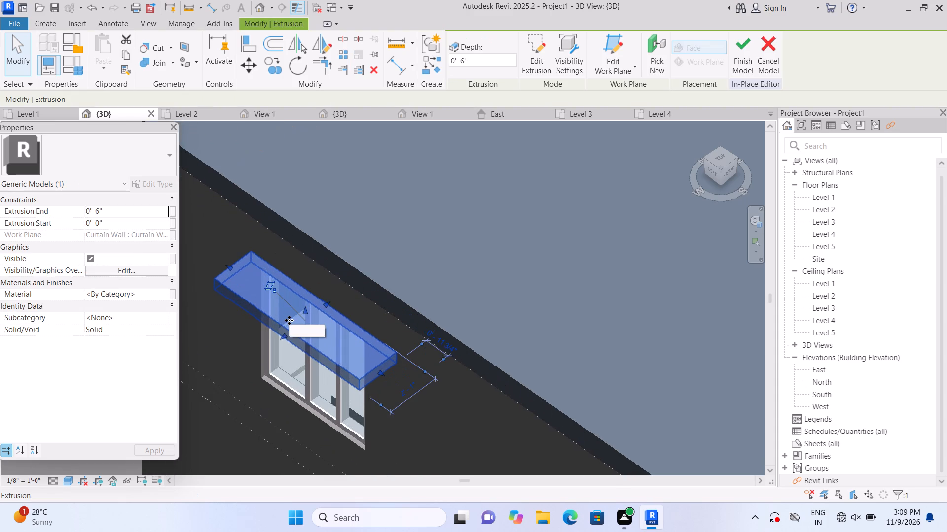
click(244, 400)
scroll(244, 400, down, 5)
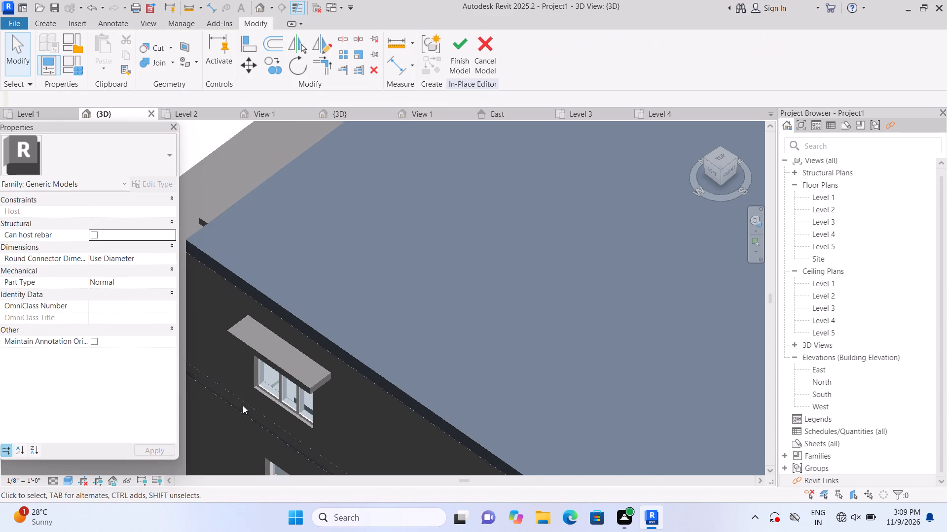
click(461, 69)
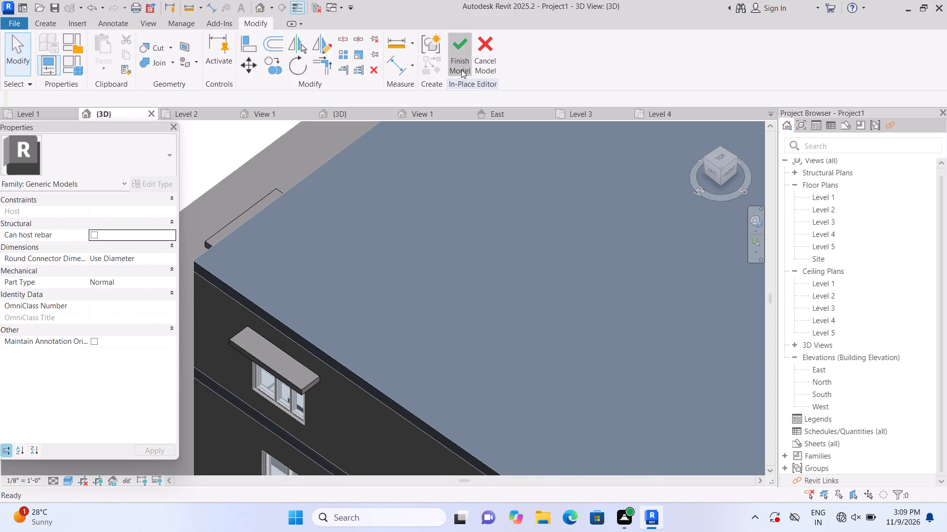
Select the in-place generic model at the front louvred tower and open it for in-place editing.
scroll(319, 276, down, 2)
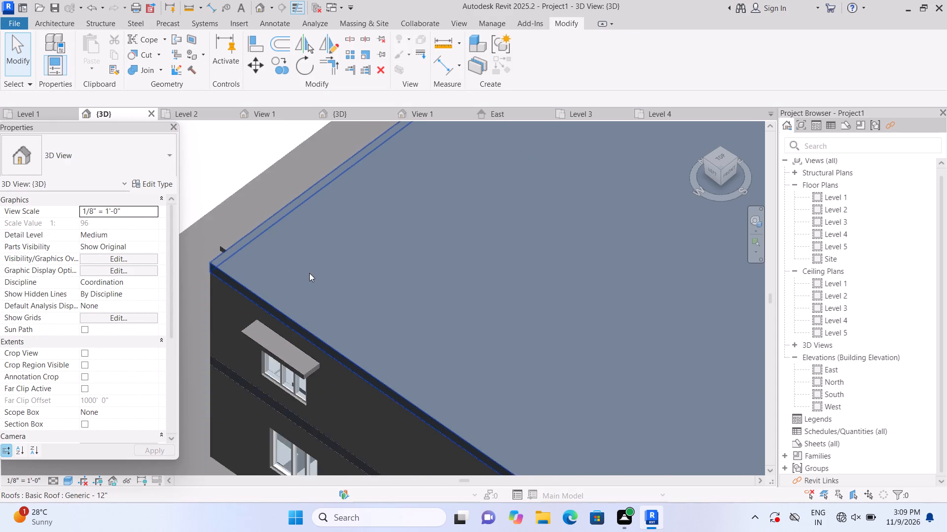
scroll(309, 273, down, 4)
click(604, 465)
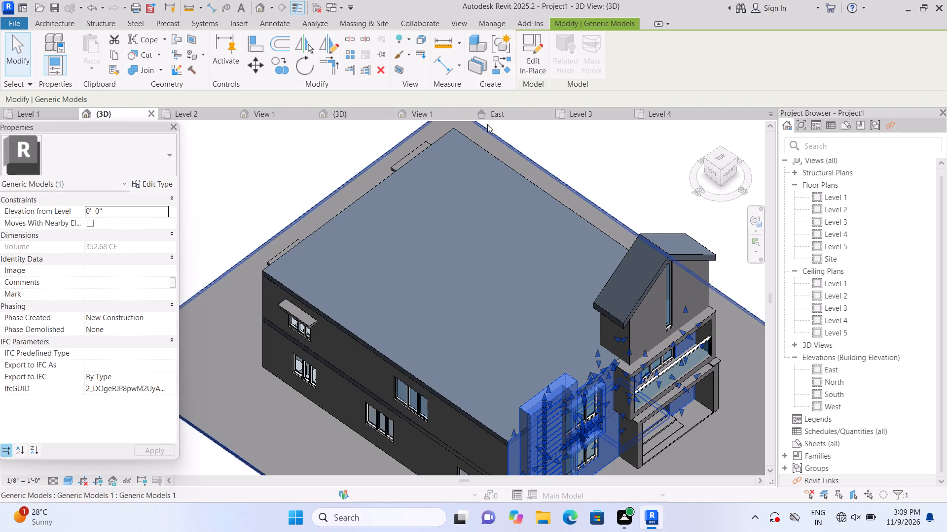
click(536, 66)
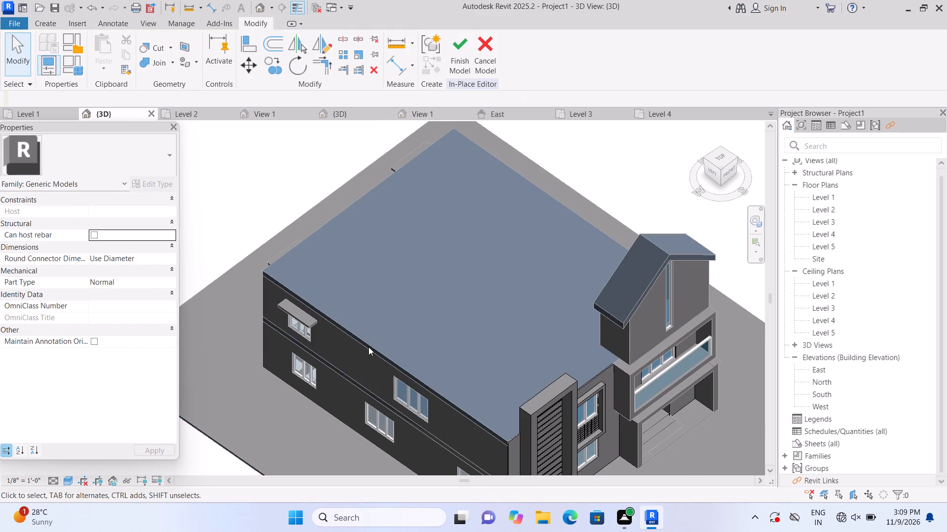
Start a new extrusion and pick the head of the left wall's ground-floor corner window as its work plane.
scroll(368, 353, up, 1)
scroll(376, 392, up, 2)
middle_drag(375, 393, 362, 252)
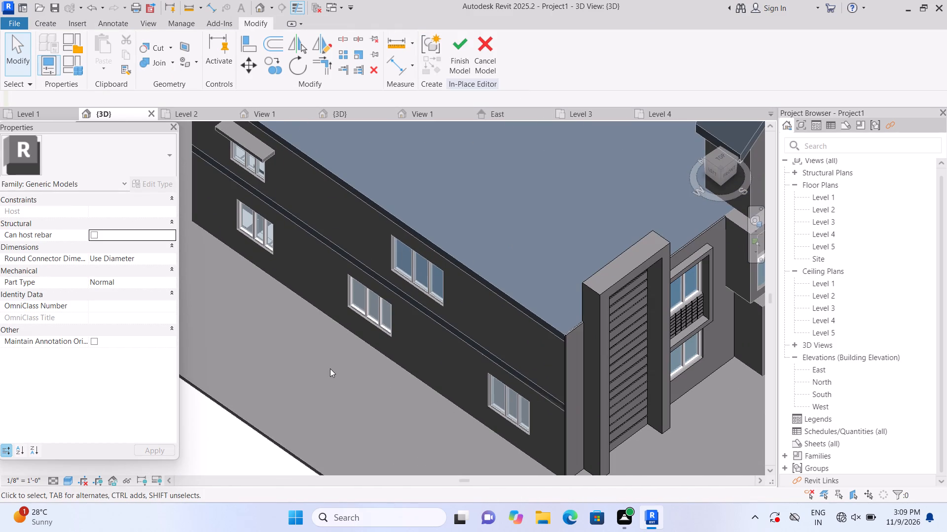
middle_click(339, 369)
middle_drag(342, 384, 364, 395)
middle_drag(361, 359, 389, 447)
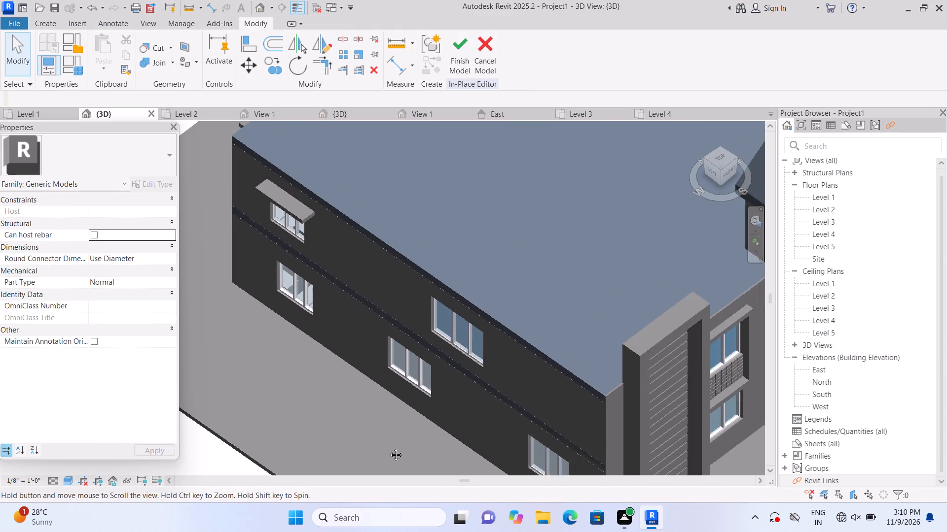
middle_drag(389, 447, 391, 456)
scroll(310, 362, up, 2)
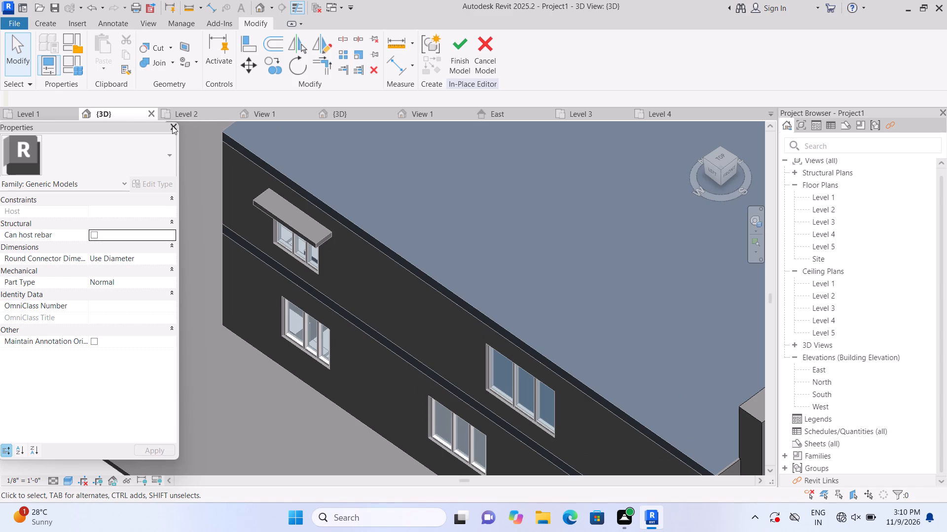
click(55, 21)
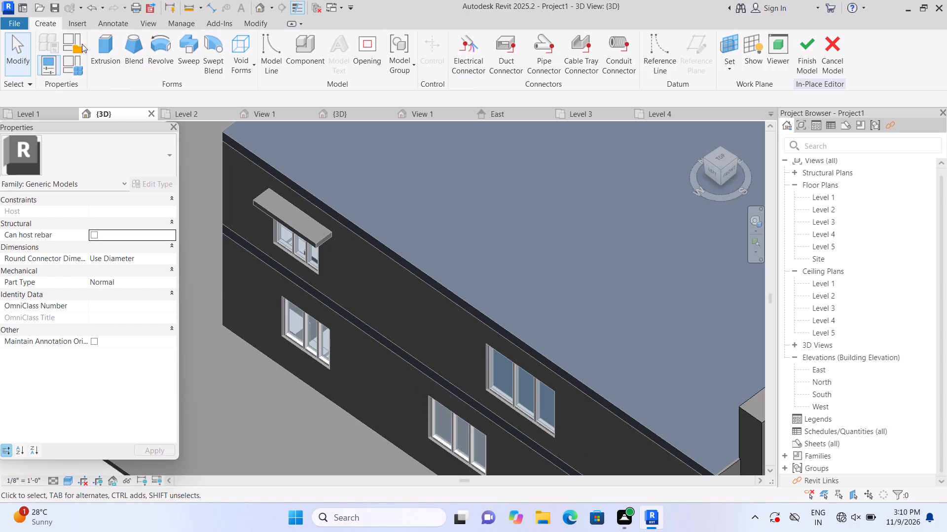
double_click(104, 56)
click(637, 76)
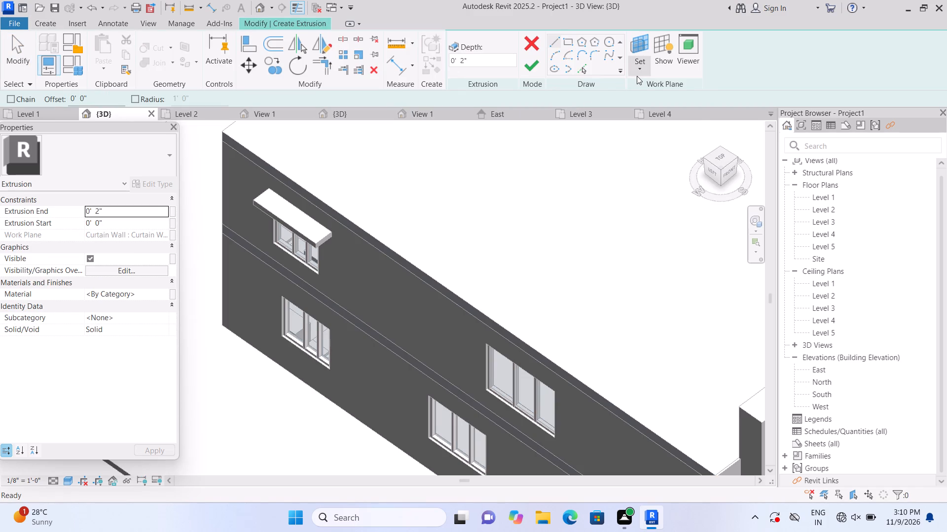
click(644, 110)
scroll(311, 369, up, 4)
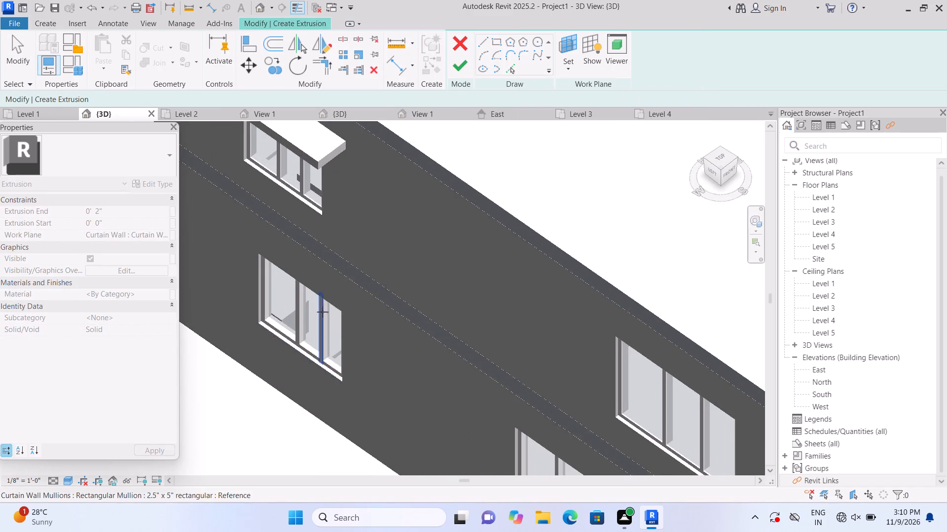
click(319, 297)
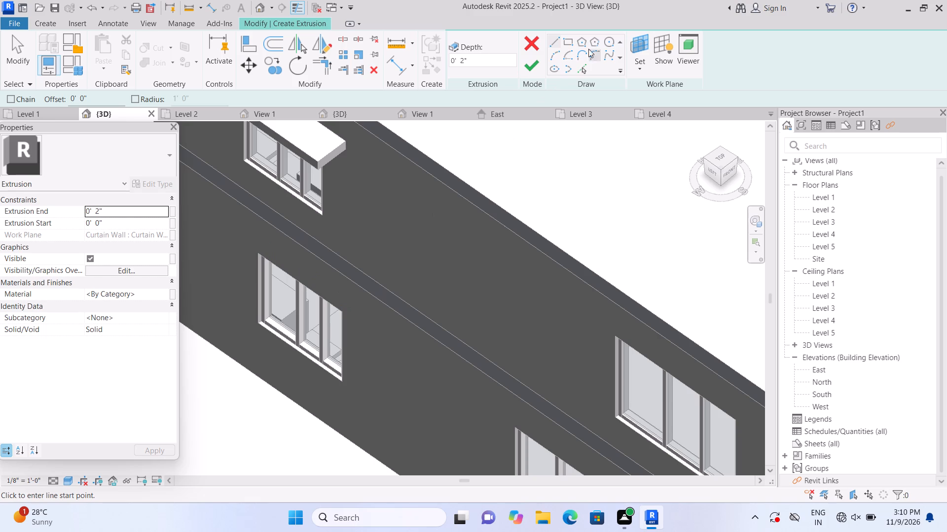
Sketch a sunshade rectangle about 8'-9" long over the ground-floor corner window's head and finish the extrusion.
click(566, 45)
scroll(277, 277, up, 2)
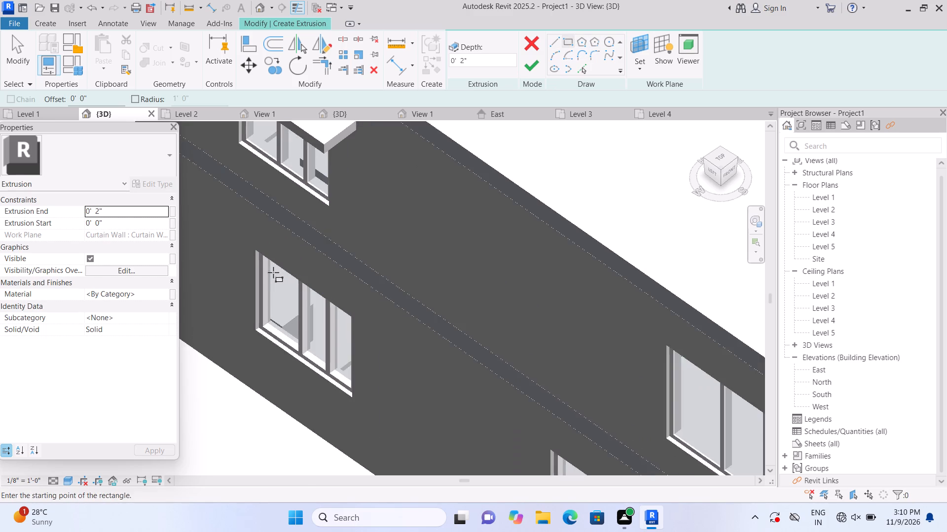
scroll(273, 272, up, 2)
click(226, 228)
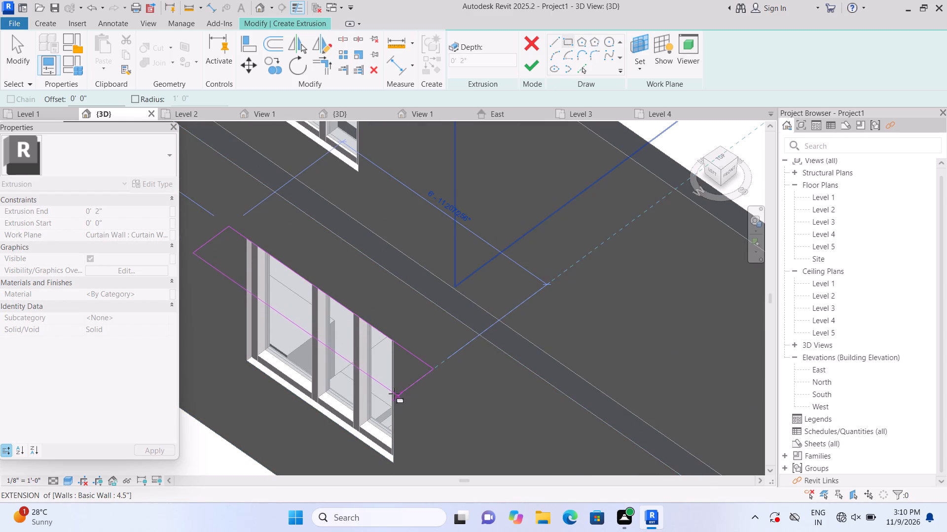
click(389, 406)
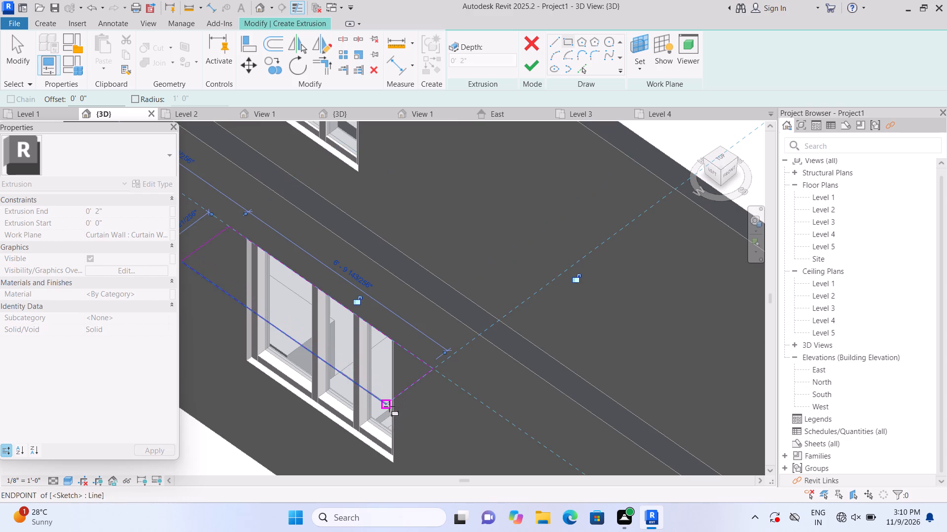
click(534, 70)
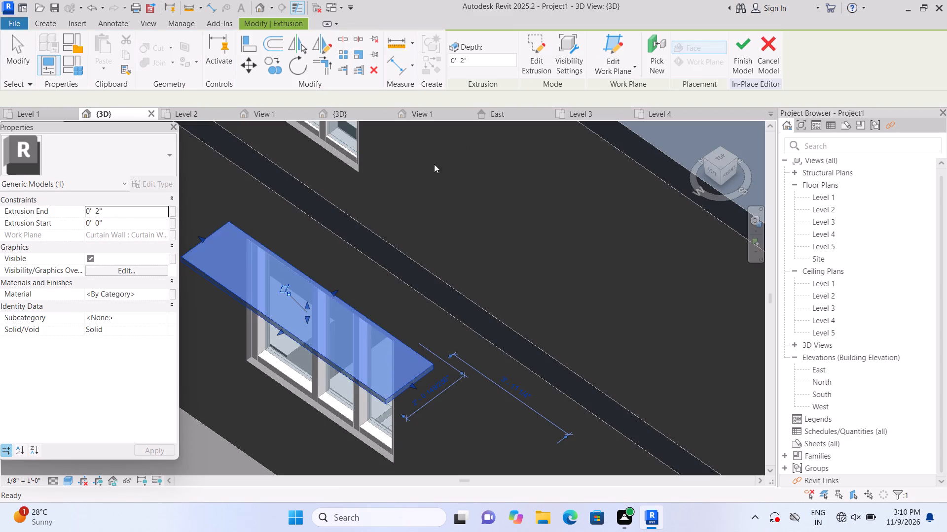
Set the extrusion end of the ground-floor corner window's sunshade to 6".
click(121, 208)
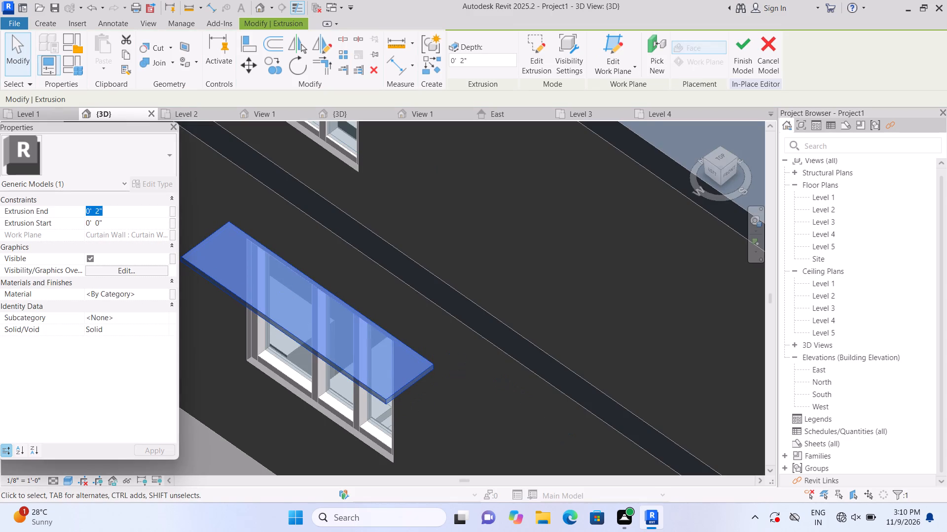
key(BackSpace)
text(6")
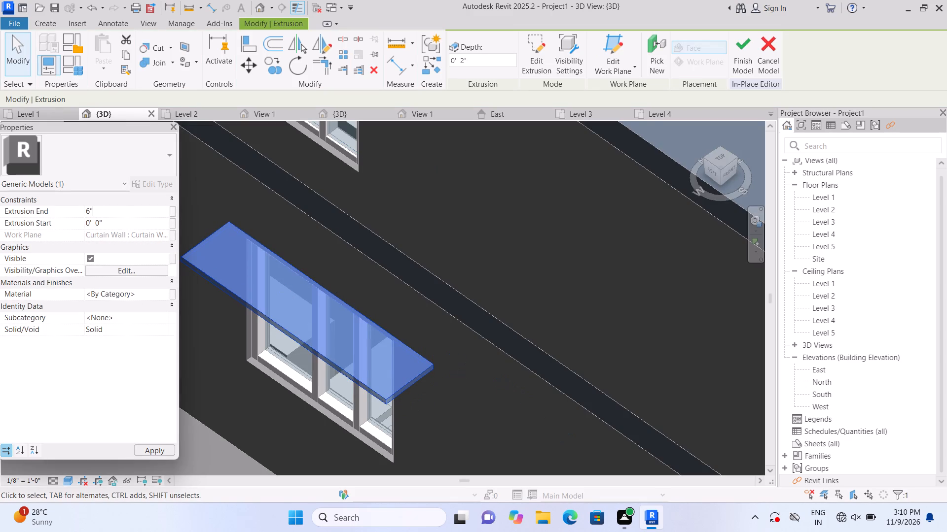
key(Return)
click(226, 415)
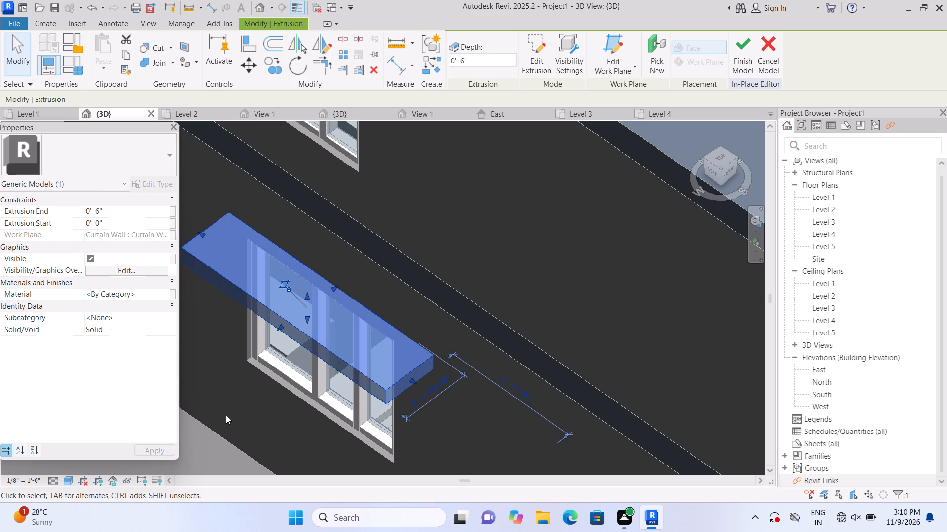
Start a new extrusion and pick the head of the left wall's ground-floor middle window as its work plane.
scroll(230, 411, down, 6)
middle_drag(233, 448, 228, 443)
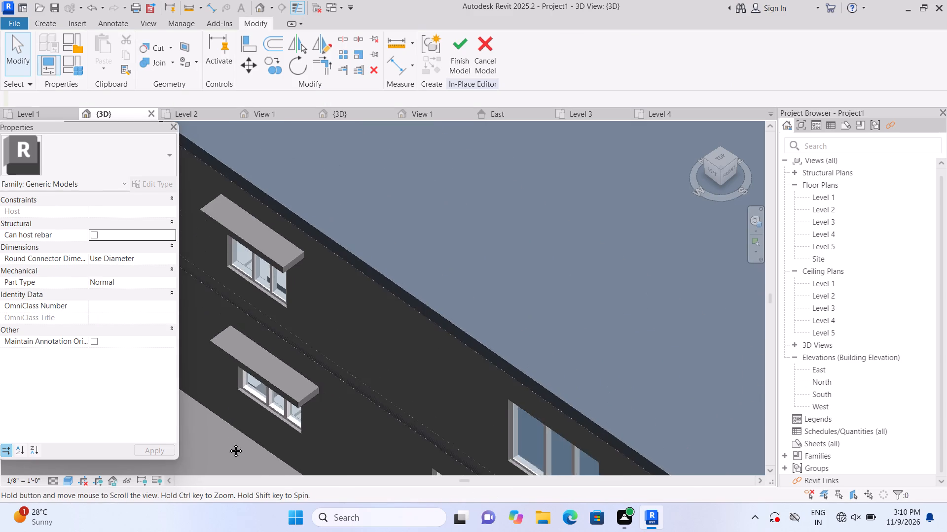
middle_drag(228, 443, 163, 330)
scroll(218, 363, down, 3)
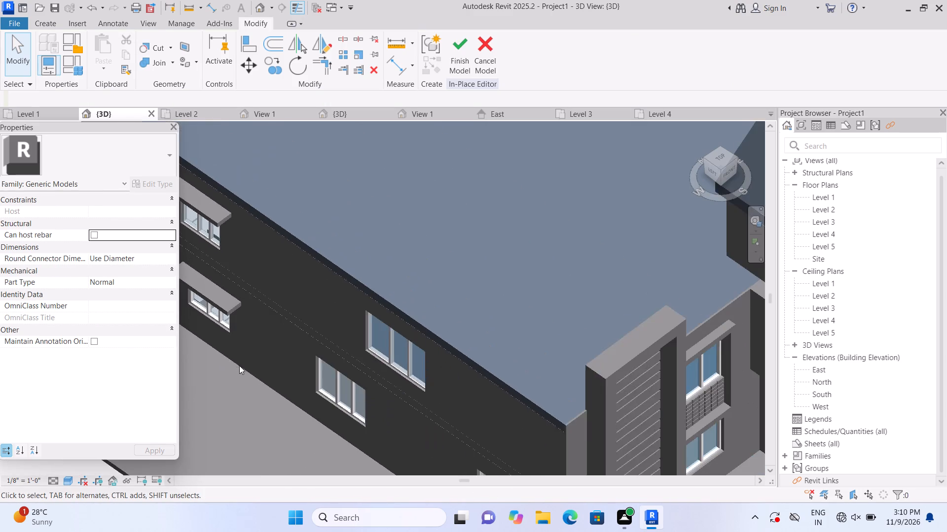
scroll(234, 376, down, 2)
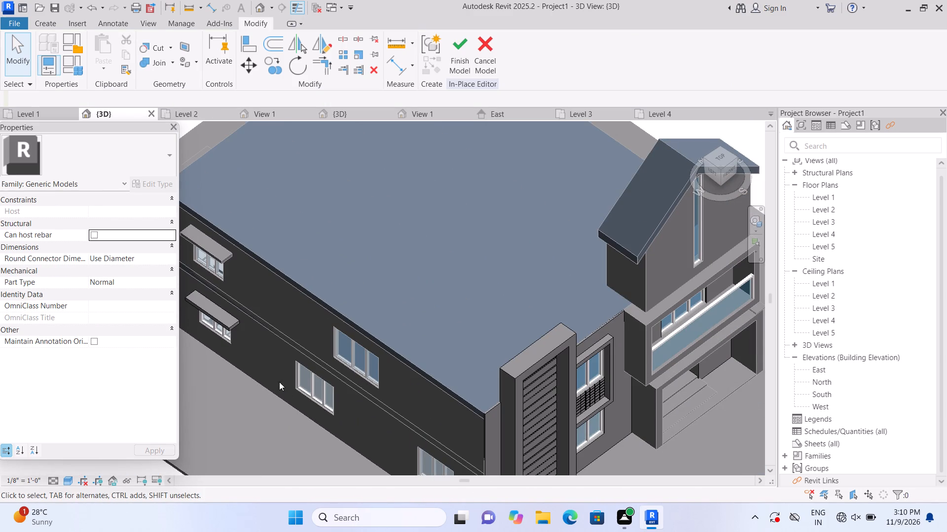
scroll(274, 376, up, 2)
middle_drag(390, 458, 335, 364)
middle_drag(248, 369, 289, 395)
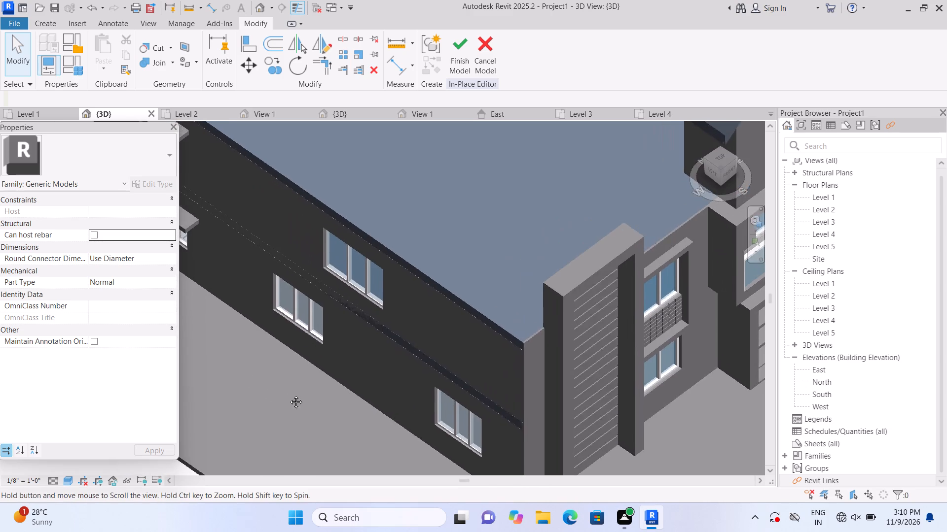
middle_drag(289, 395, 289, 398)
scroll(311, 345, up, 2)
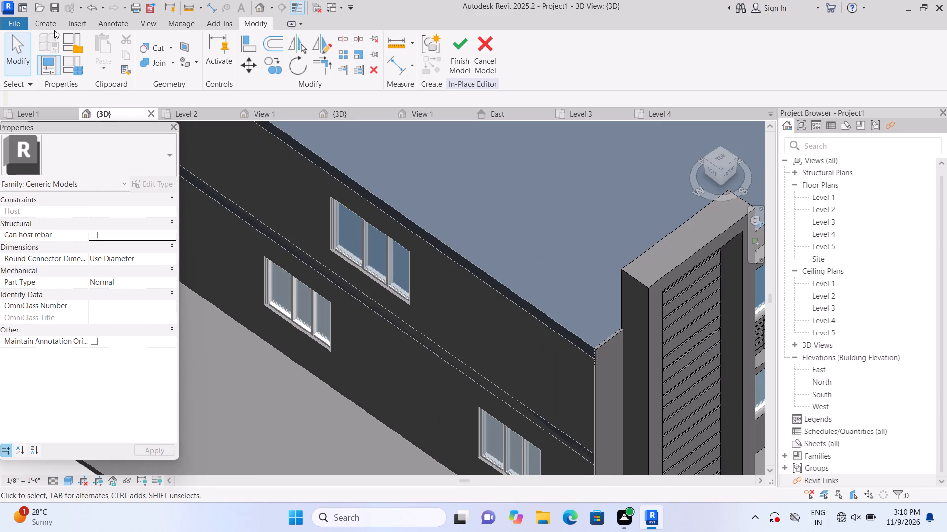
click(49, 25)
click(107, 50)
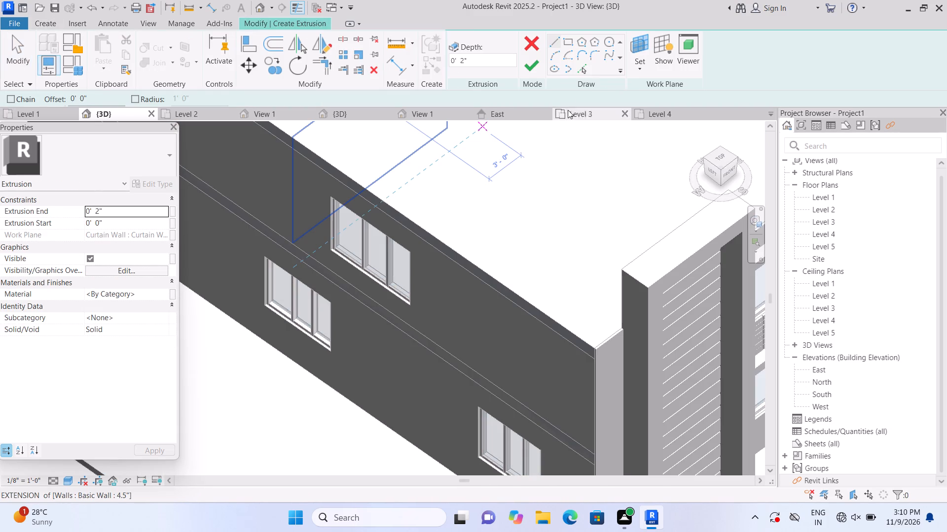
click(641, 66)
click(657, 107)
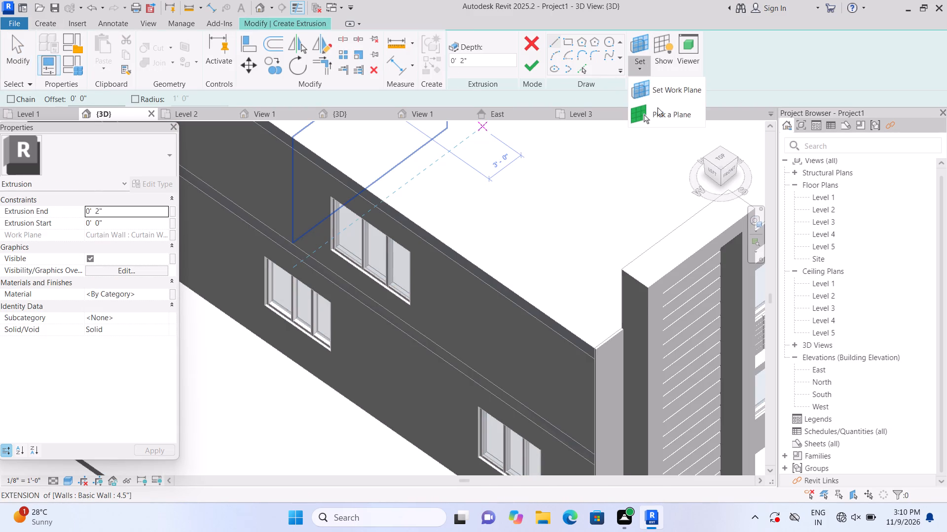
scroll(447, 213, up, 1)
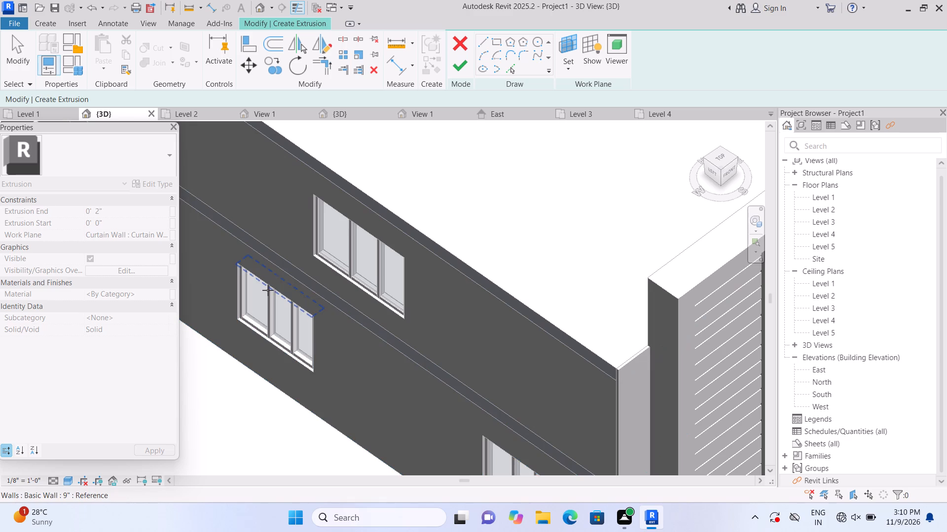
click(268, 290)
Sketch a sunshade rectangle about 9'-6" long over the left wall's ground-floor middle window head and finish the extrusion.
click(569, 43)
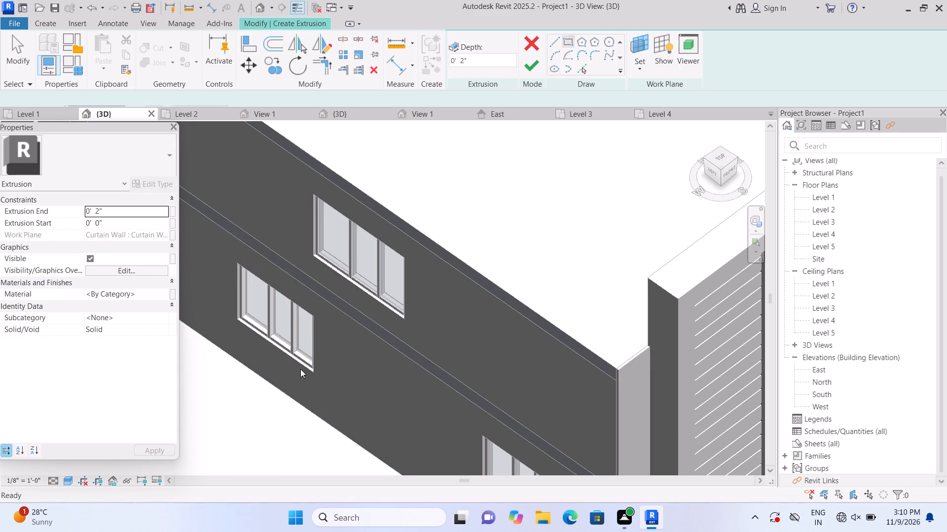
click(220, 253)
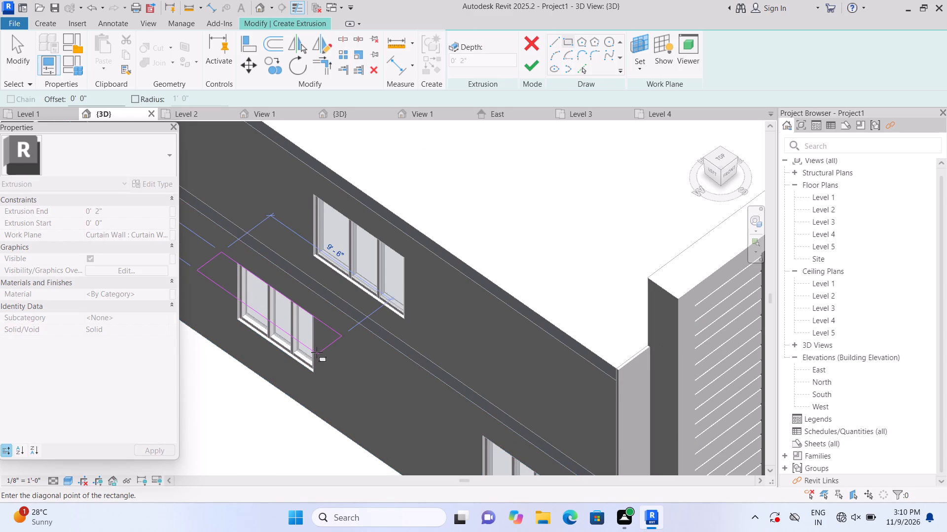
click(317, 352)
click(539, 63)
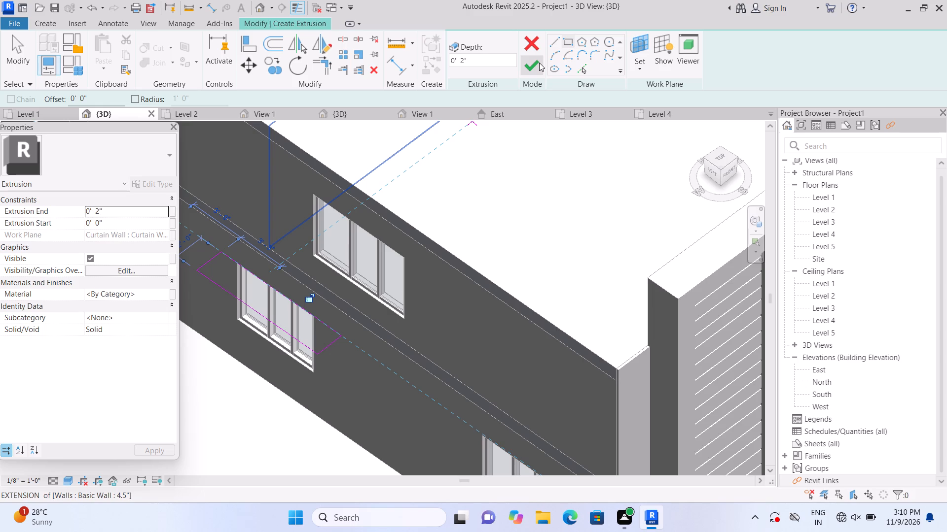
Set the extrusion end of the ground-floor middle window's sunshade to 6".
click(126, 208)
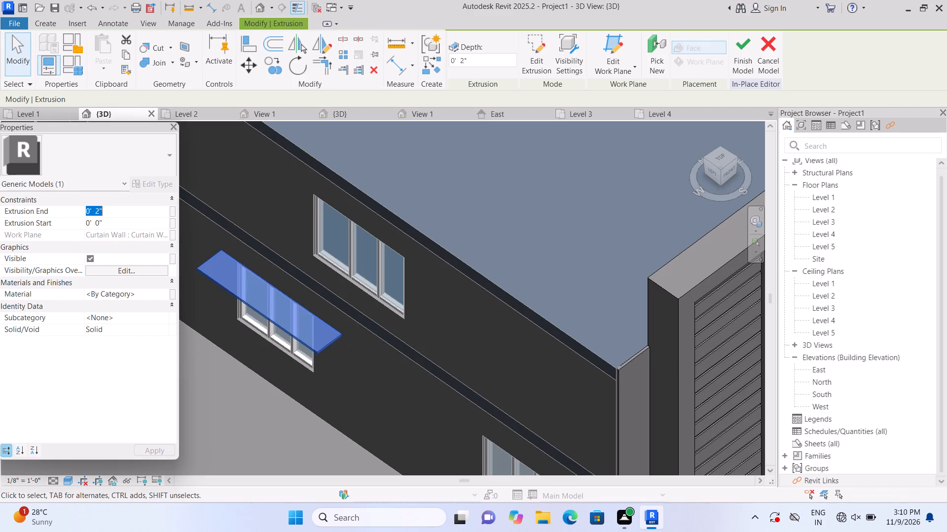
key(BackSpace)
text(6")
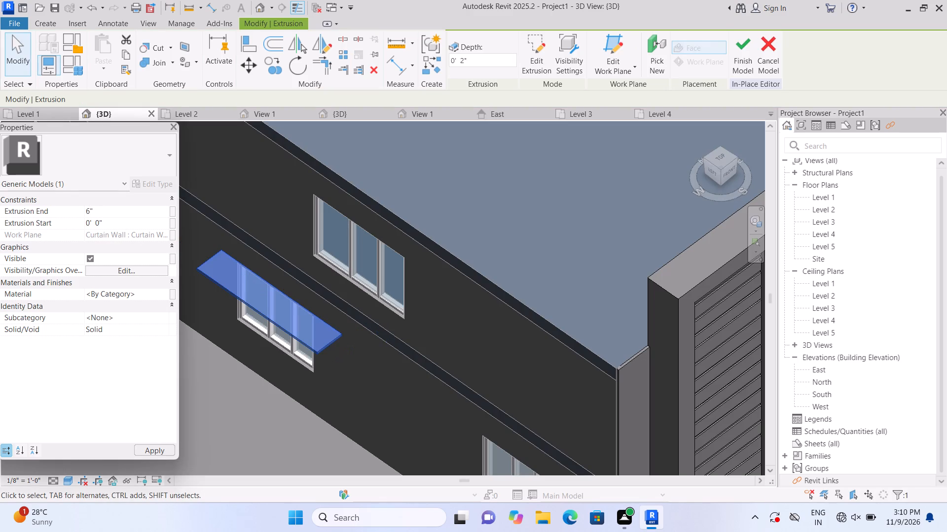
key(Return)
Shorten the ground-floor middle window's sunshade slightly at both ends so it overhangs the window less.
scroll(209, 347, up, 1)
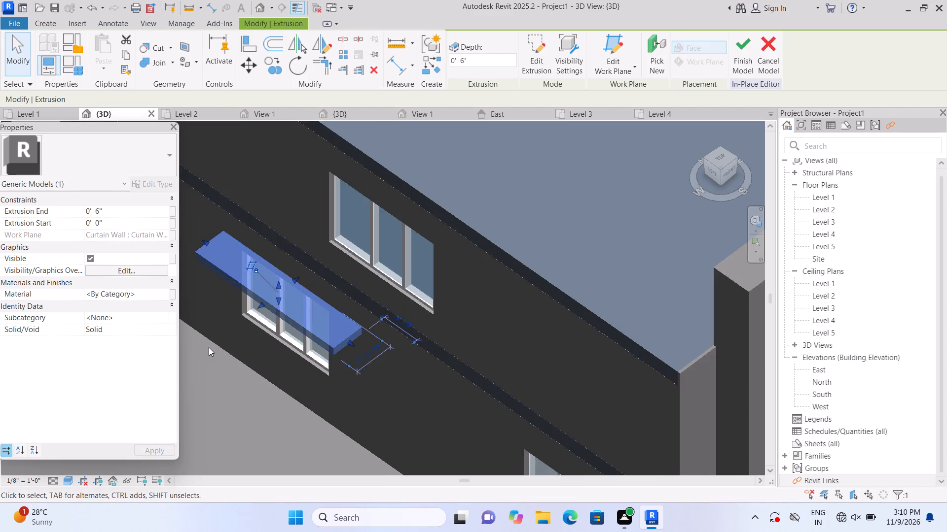
scroll(209, 347, up, 1)
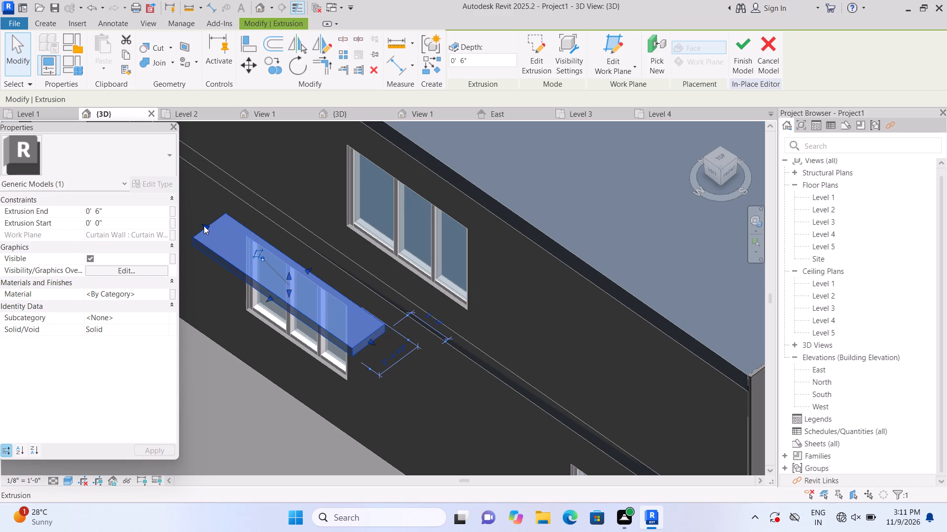
drag(204, 226, 220, 234)
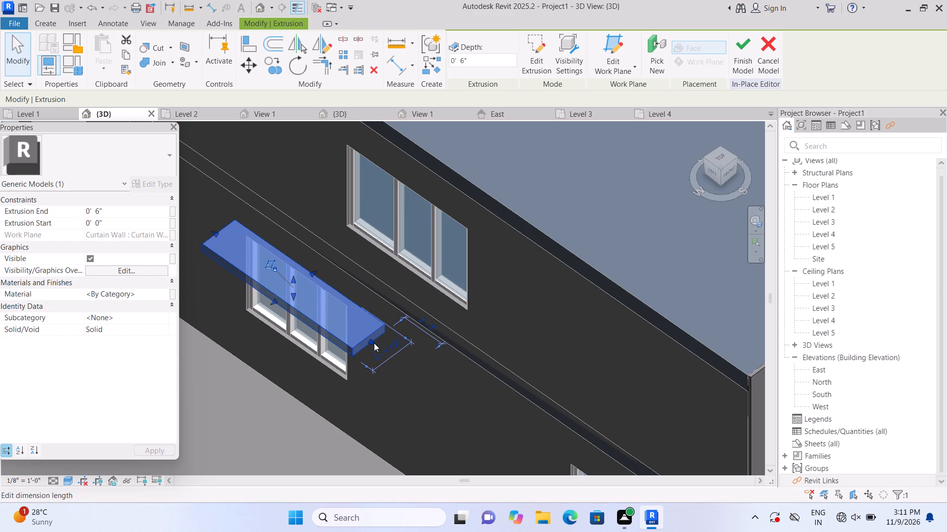
drag(373, 341, 364, 335)
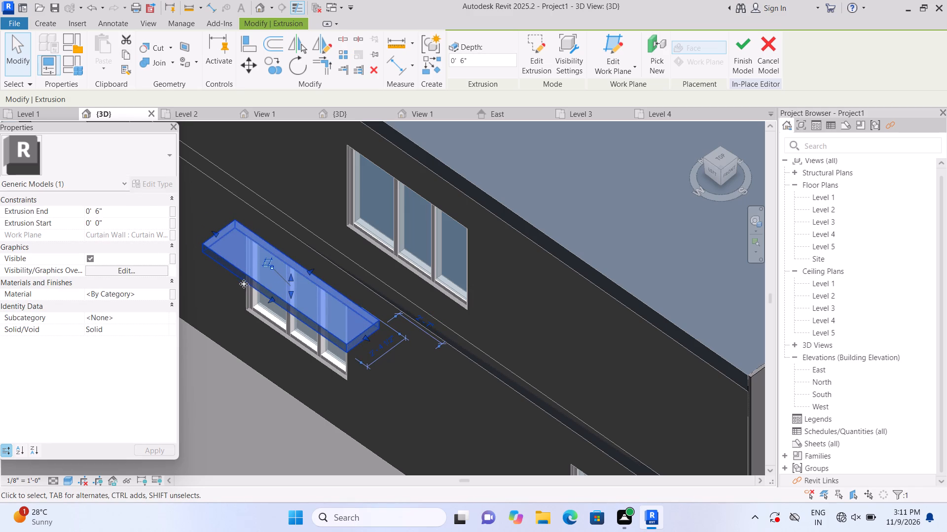
click(271, 299)
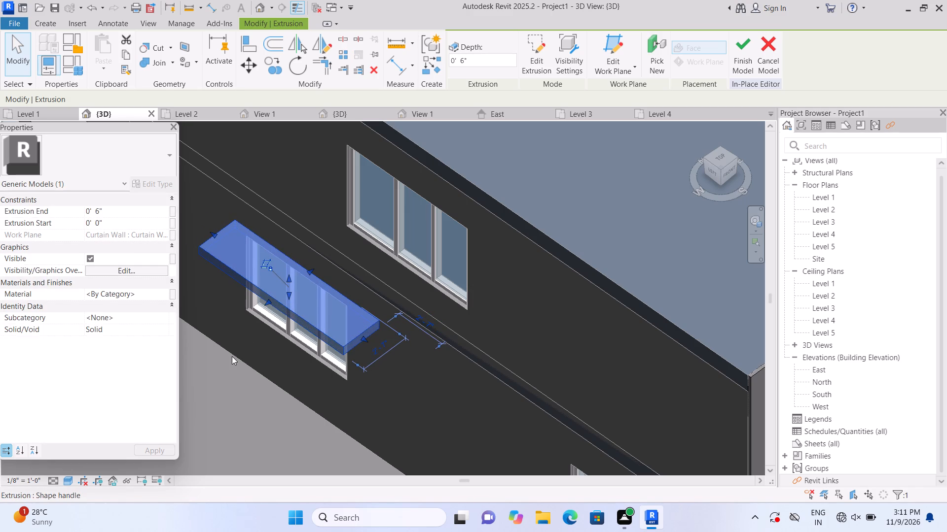
click(232, 356)
scroll(233, 333, down, 11)
scroll(256, 342, up, 9)
click(246, 313)
scroll(234, 297, up, 2)
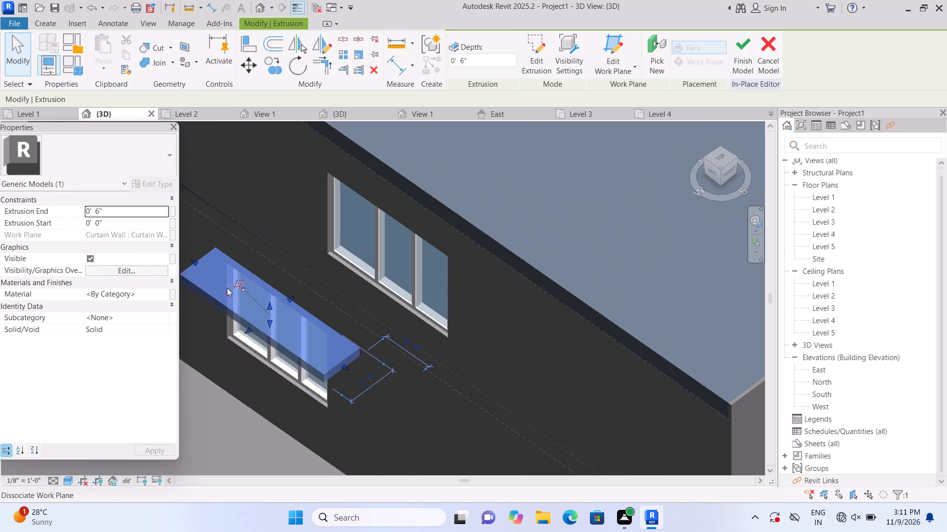
drag(195, 259, 207, 267)
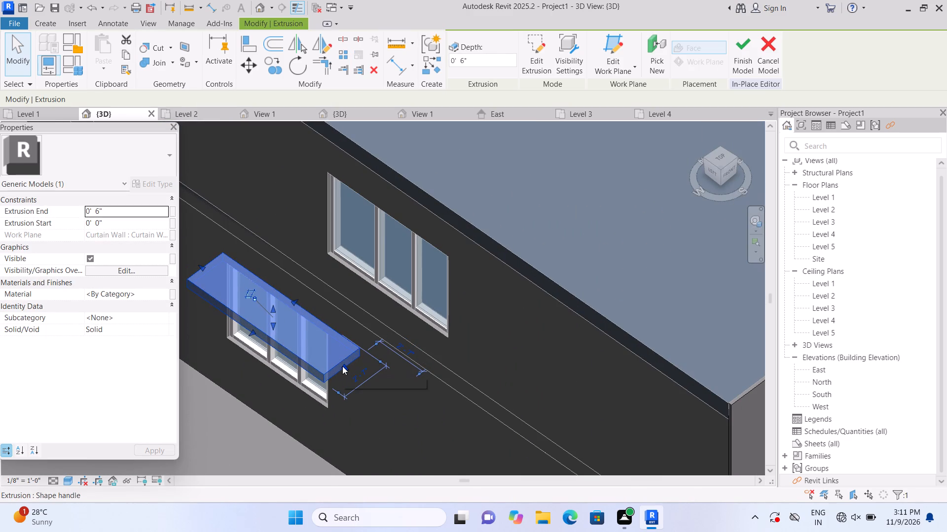
drag(342, 366, 332, 356)
click(251, 432)
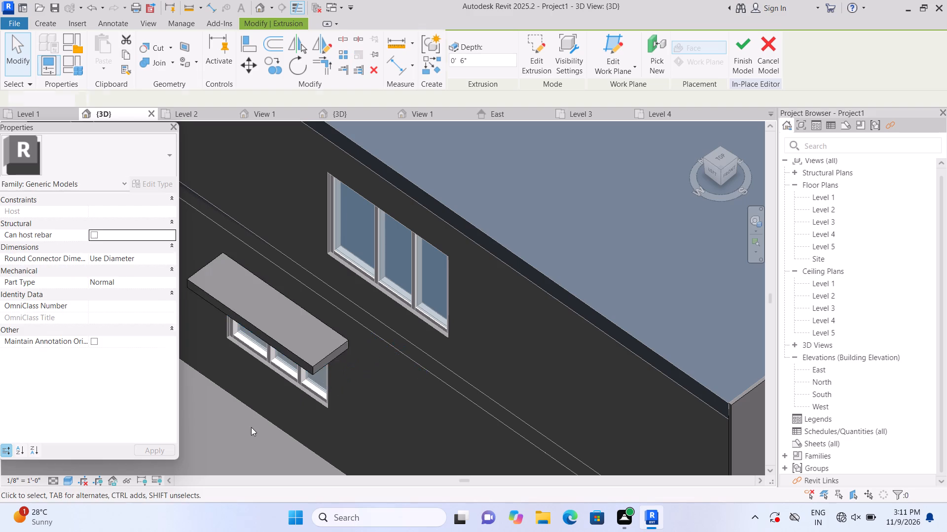
Shorten the ground-floor corner window's sunshade slightly at both ends to reduce its overhang past the window.
scroll(265, 404, down, 8)
scroll(217, 309, down, 2)
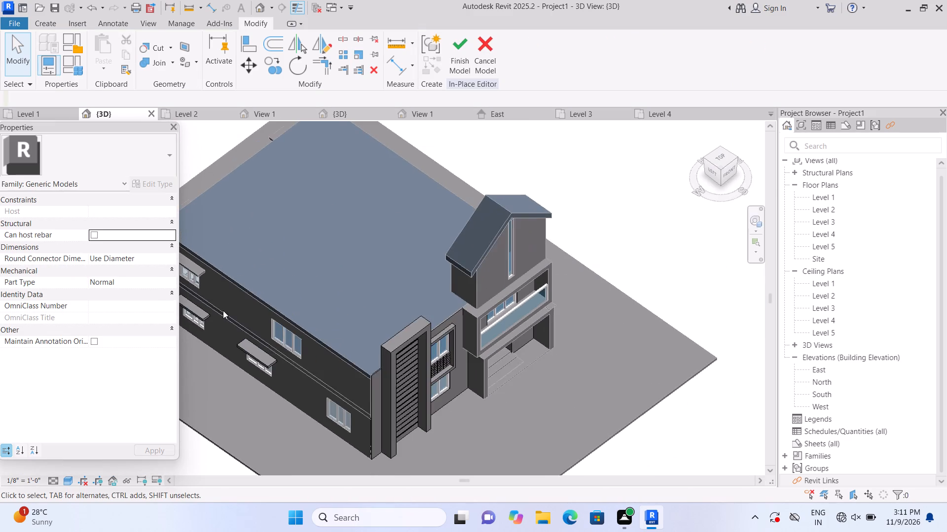
middle_drag(226, 310, 247, 306)
scroll(160, 306, up, 9)
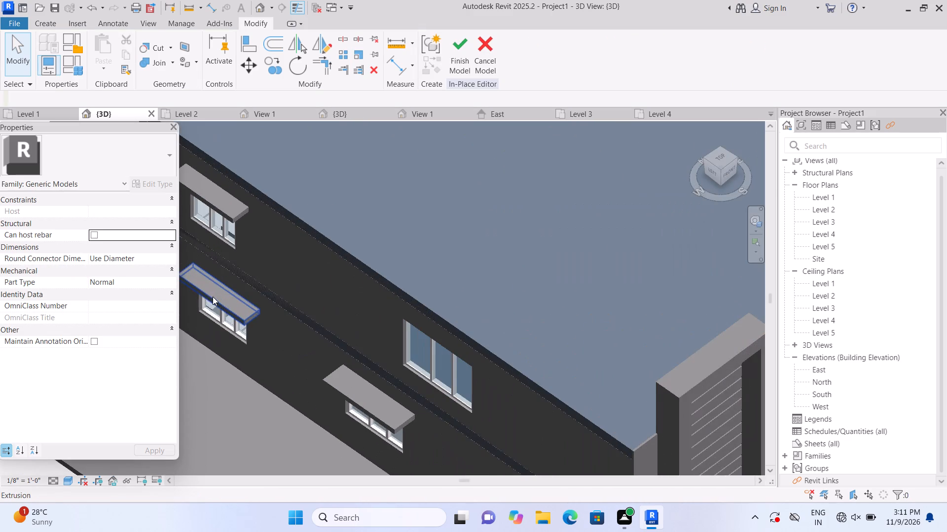
click(213, 298)
scroll(228, 301, up, 4)
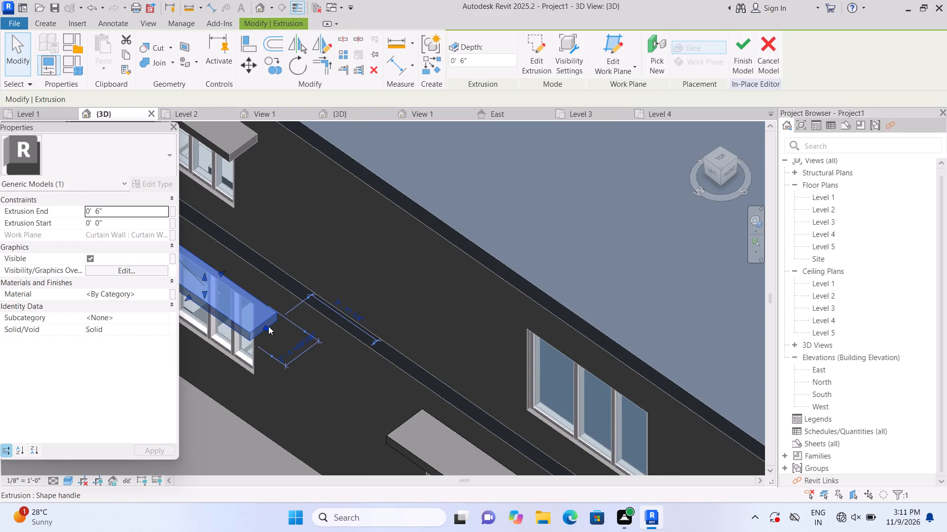
drag(267, 326, 256, 317)
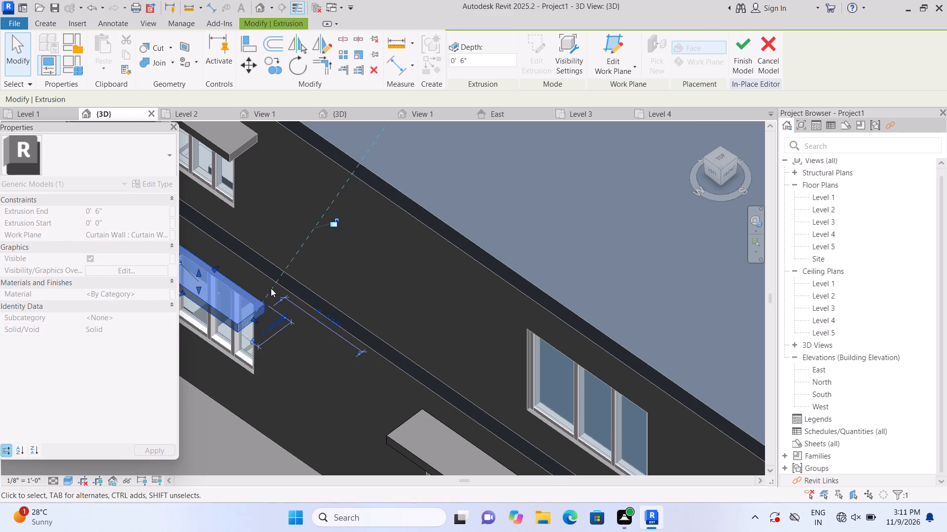
scroll(273, 288, down, 3)
middle_drag(244, 258, 286, 284)
scroll(241, 280, up, 4)
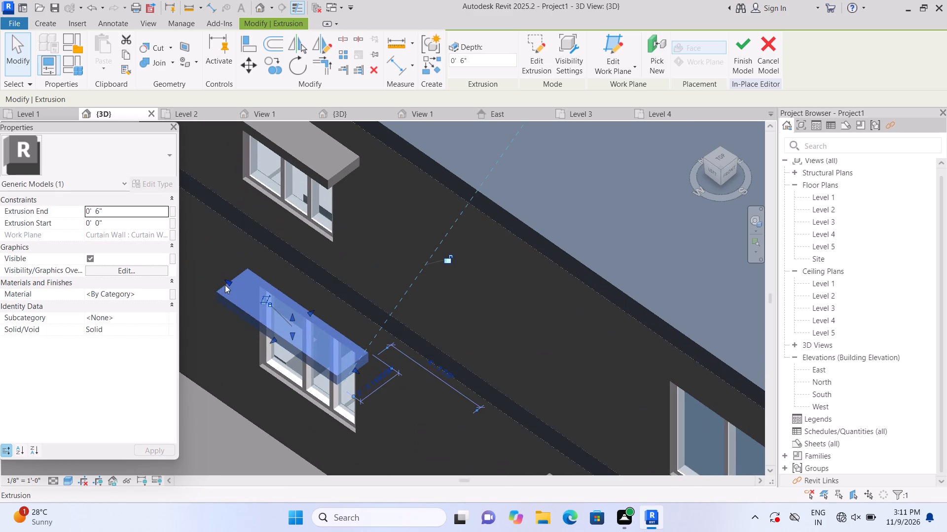
drag(230, 279, 242, 290)
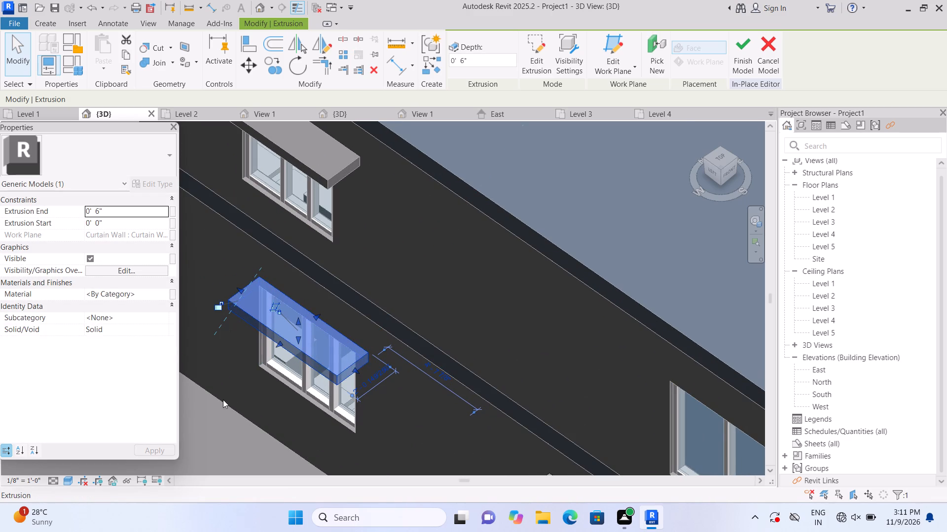
click(223, 399)
Finish the in-place model containing the ground-floor sunshades.
scroll(222, 377, down, 5)
scroll(228, 283, up, 4)
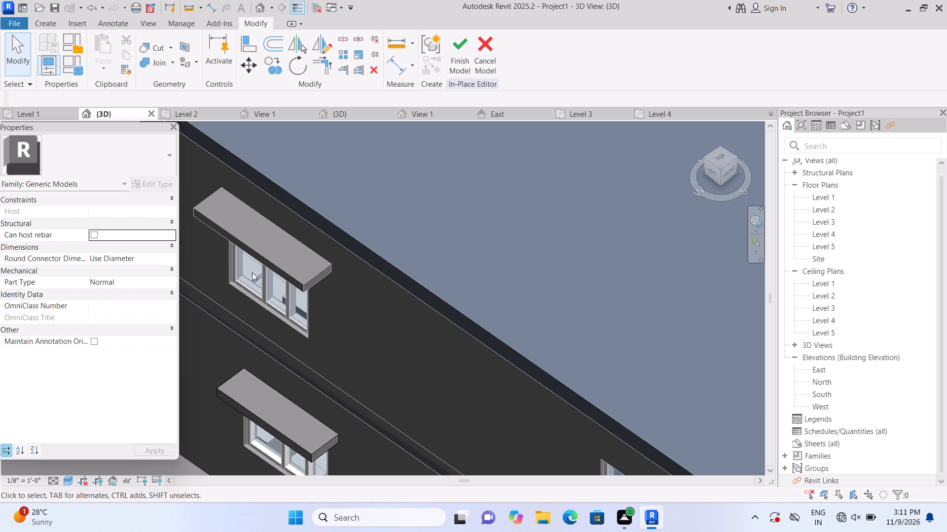
click(455, 59)
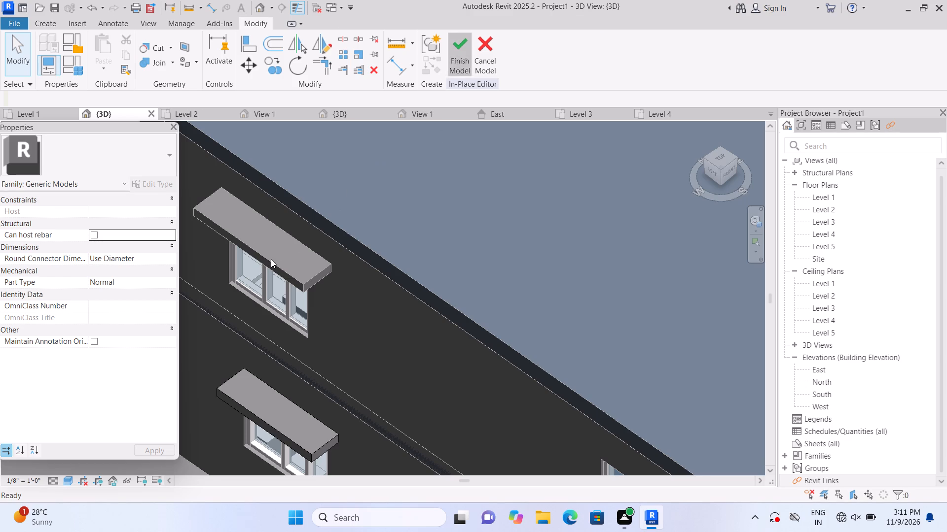
Shorten the upper-floor corner window's sunshade slightly at both ends and clear the selection.
click(284, 261)
scroll(273, 253, up, 2)
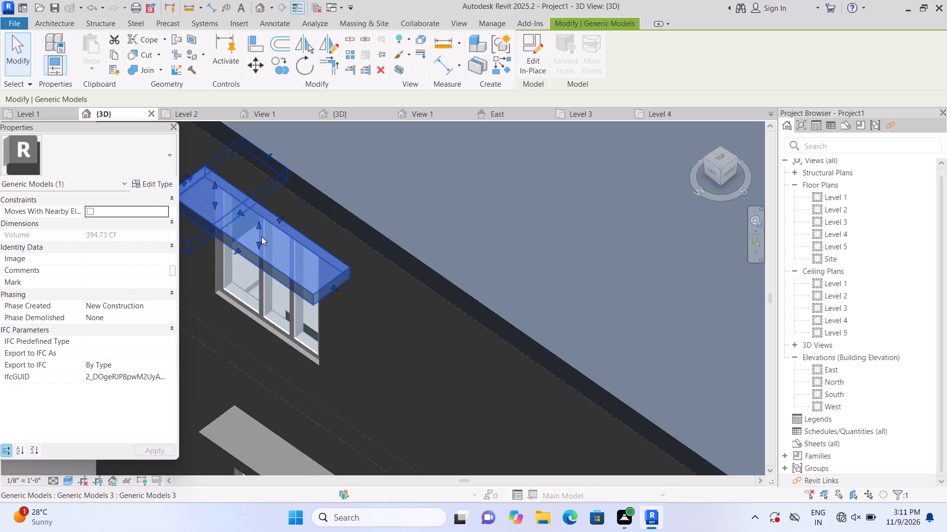
drag(189, 173, 197, 177)
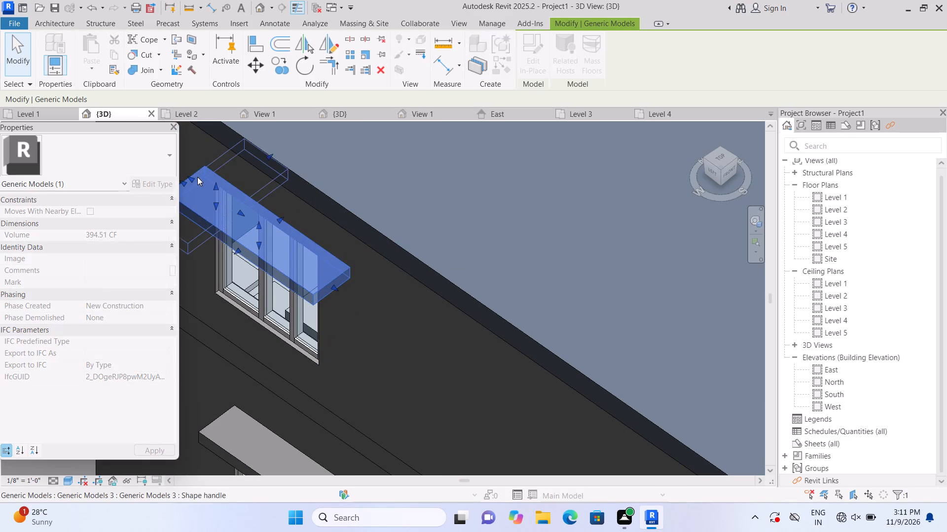
drag(333, 285, 329, 278)
scroll(339, 287, up, 2)
click(355, 302)
scroll(359, 289, down, 4)
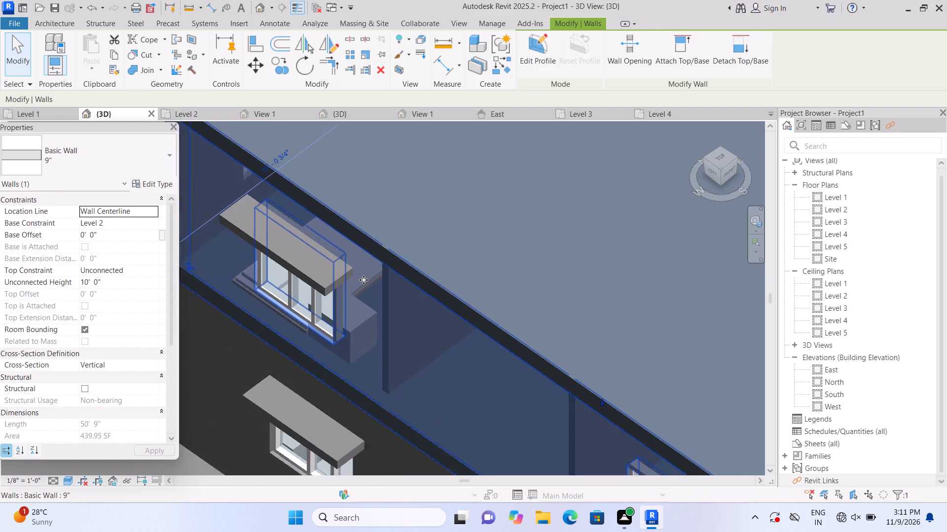
scroll(364, 280, down, 4)
key(Escape)
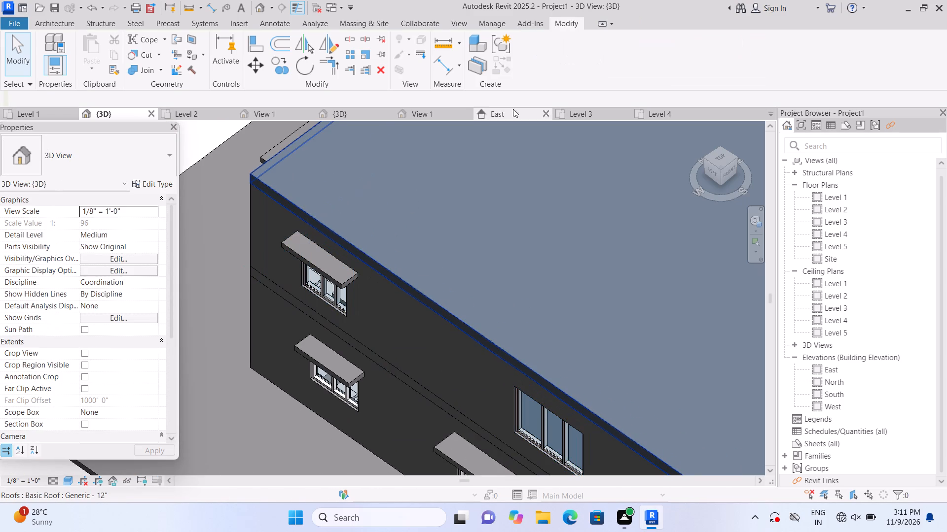
Trim the upper-floor corner window's sunshade further at its end nearest the building's far corner.
scroll(291, 243, up, 7)
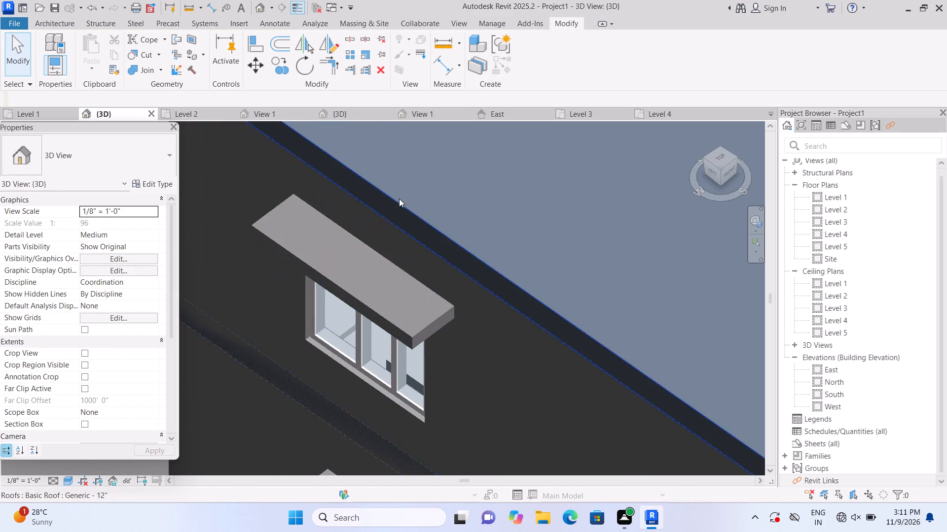
click(341, 263)
scroll(279, 209, up, 1)
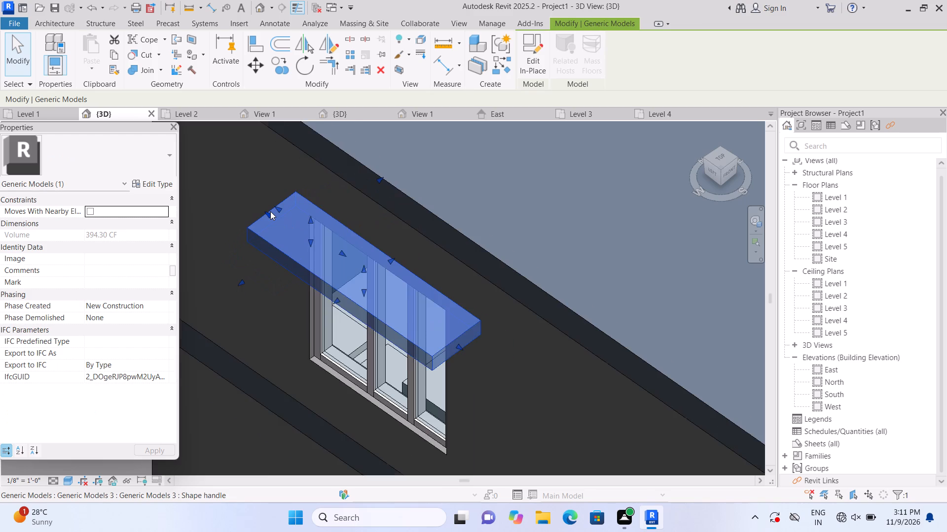
scroll(270, 211, up, 2)
drag(282, 206, 294, 213)
click(294, 213)
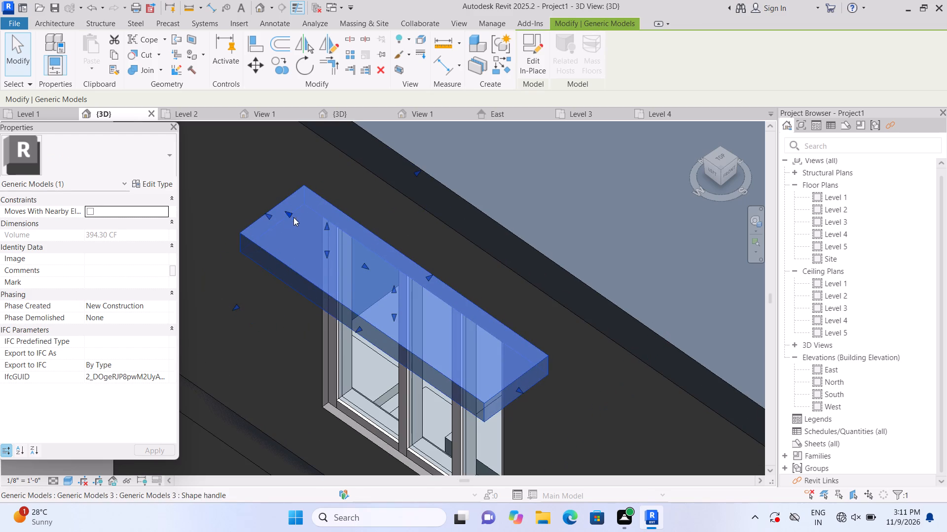
drag(267, 212, 283, 221)
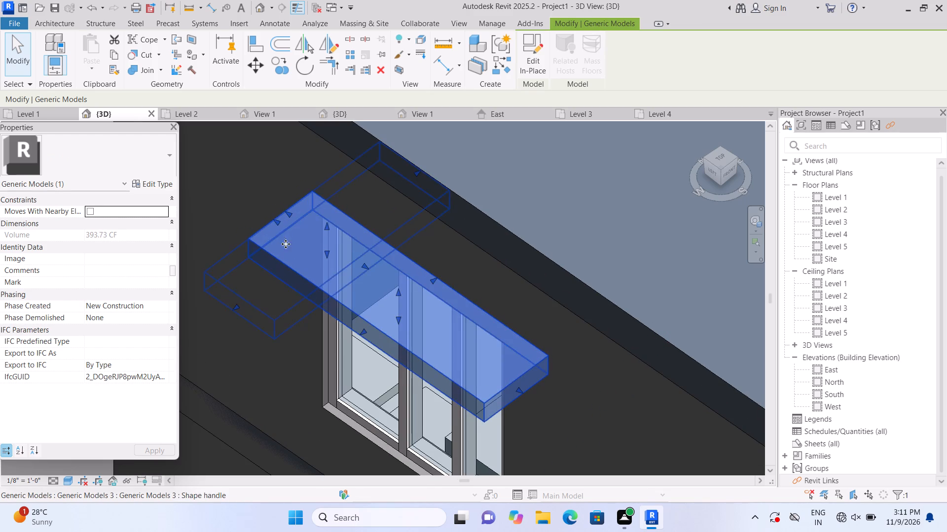
drag(274, 219, 287, 226)
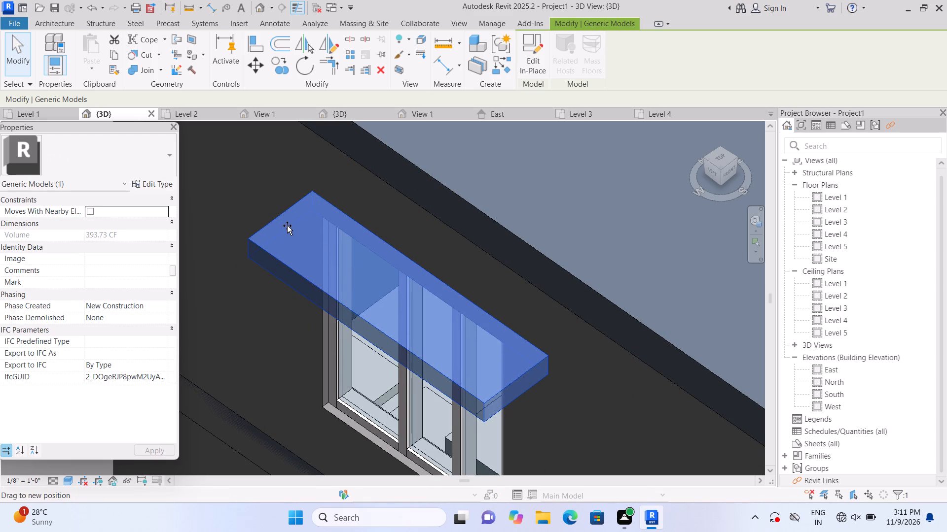
drag(287, 226, 288, 226)
key(Escape)
Reopen the generic model containing the ground-floor sunshades for in-place editing.
scroll(290, 284, down, 4)
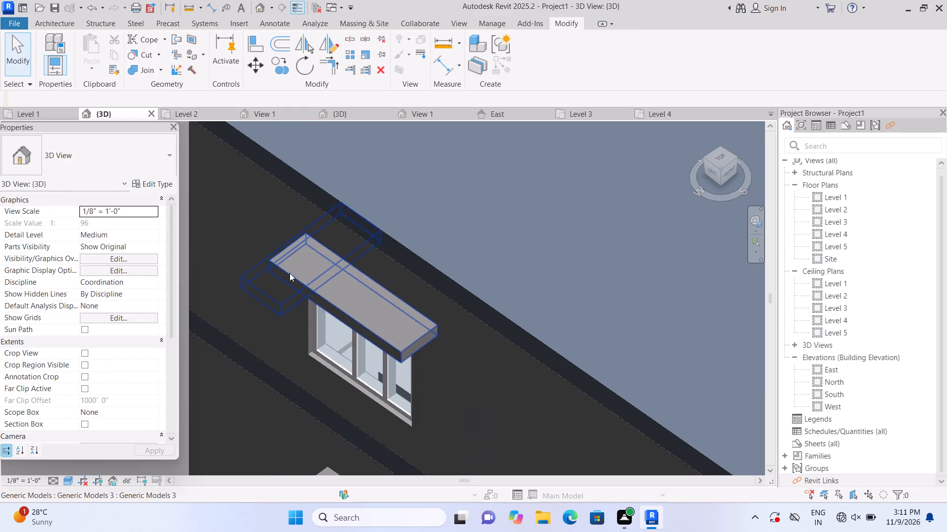
scroll(290, 273, down, 6)
scroll(240, 407, down, 3)
middle_drag(238, 417, 161, 299)
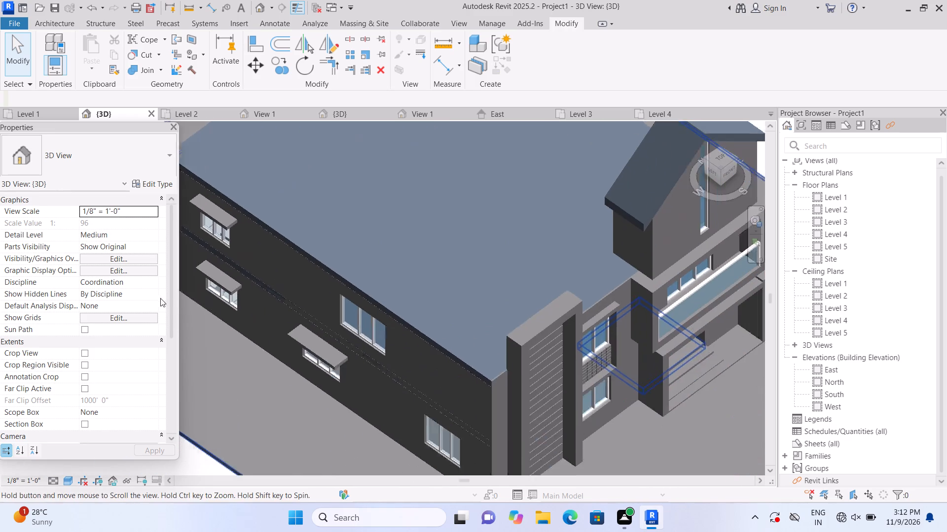
click(611, 420)
click(532, 65)
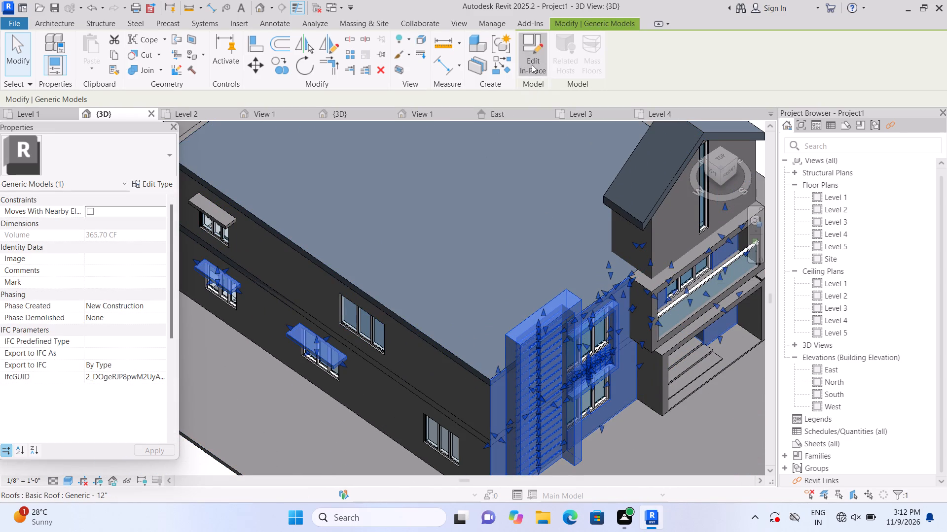
Inspect the extrusion settings of the existing sunshade over the ground-floor window along the left wall.
scroll(356, 386, up, 3)
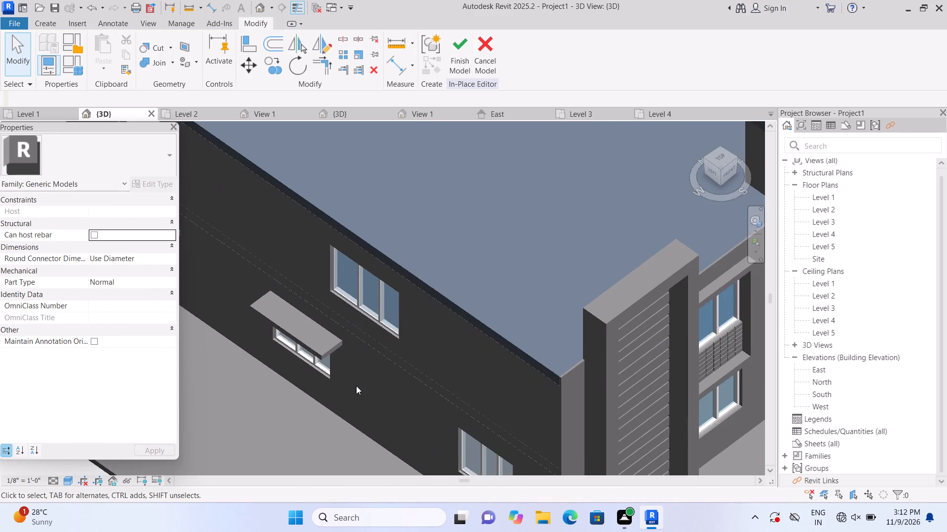
scroll(372, 373, up, 1)
click(284, 304)
scroll(284, 304, up, 4)
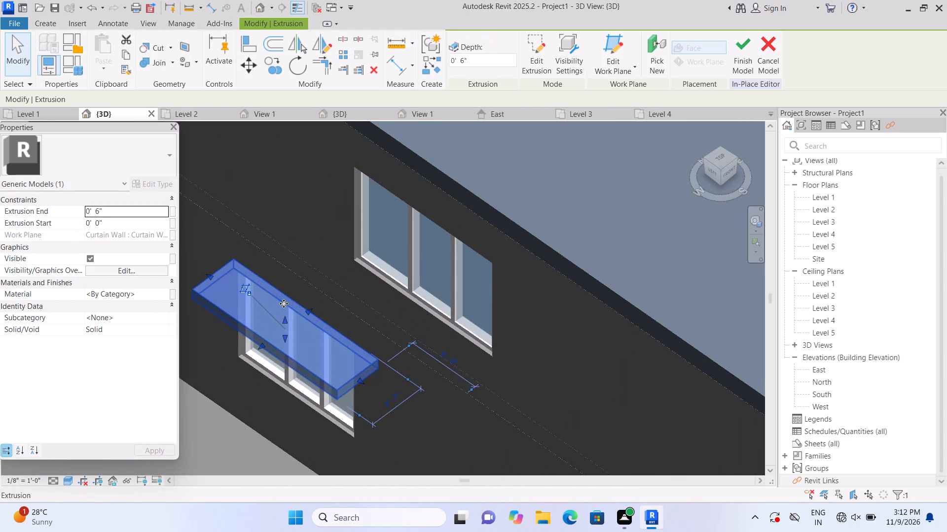
click(311, 289)
scroll(308, 284, down, 5)
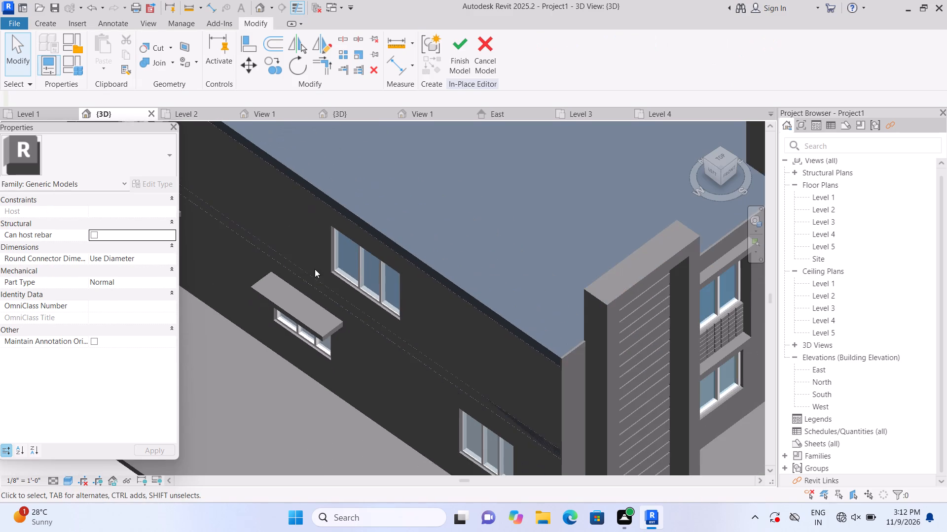
Create an extrusion from a rectangle about 8'-10" long on a plane picked at the head of the upper-floor window, overhanging it outward.
middle_drag(314, 266, 300, 295)
scroll(298, 278, up, 1)
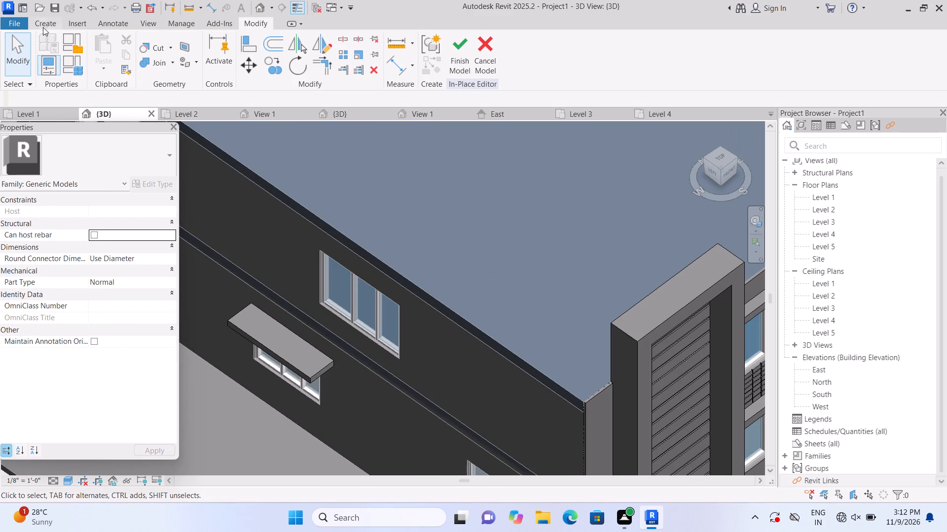
click(43, 23)
click(111, 45)
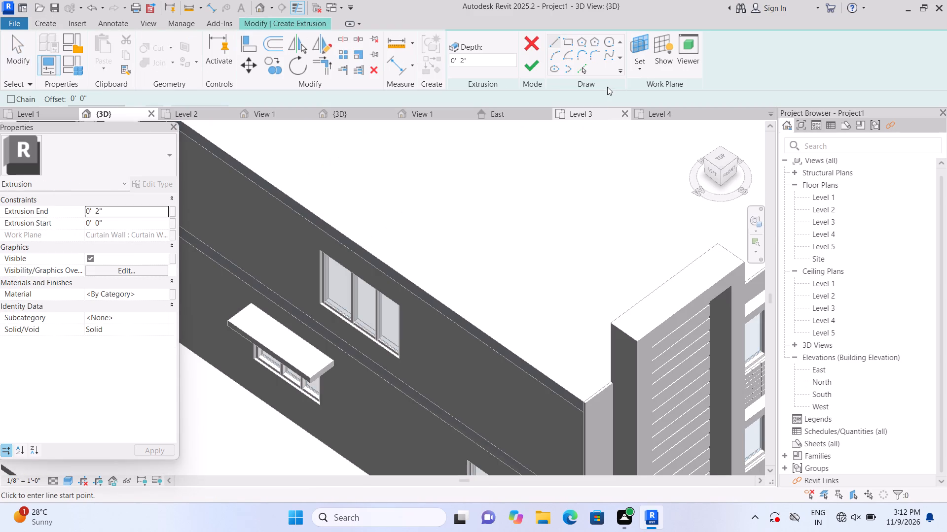
click(639, 66)
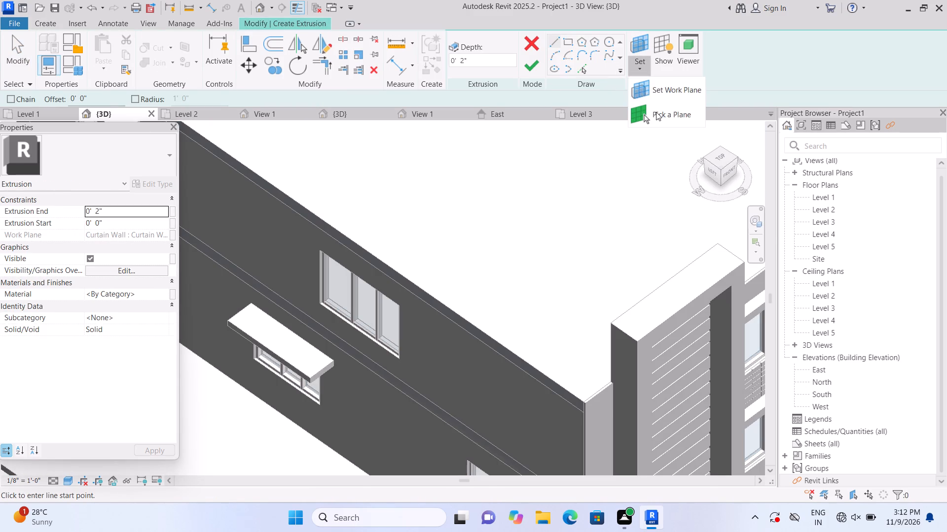
click(656, 112)
scroll(389, 312, up, 4)
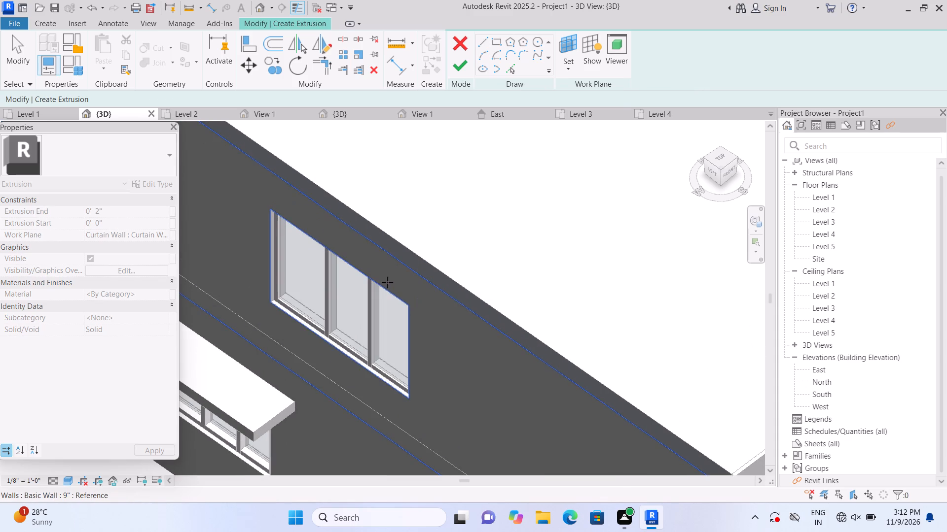
click(384, 285)
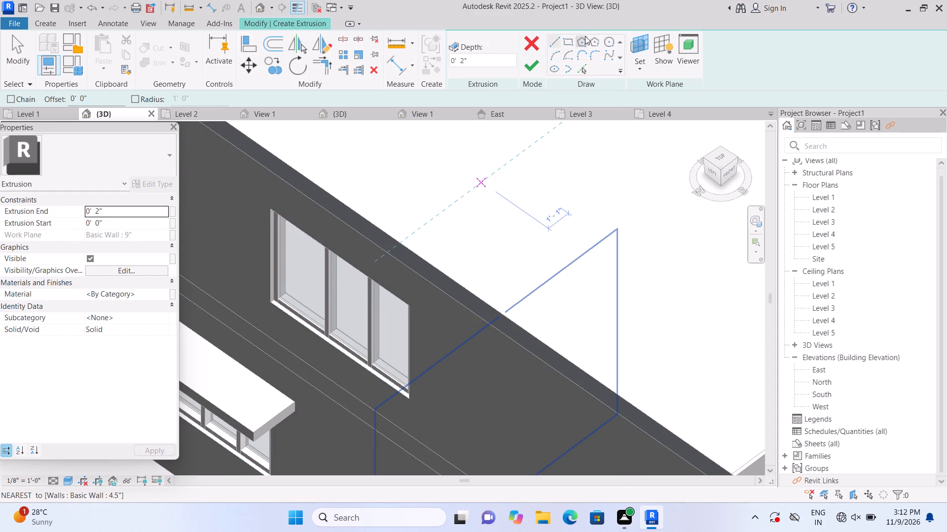
click(566, 44)
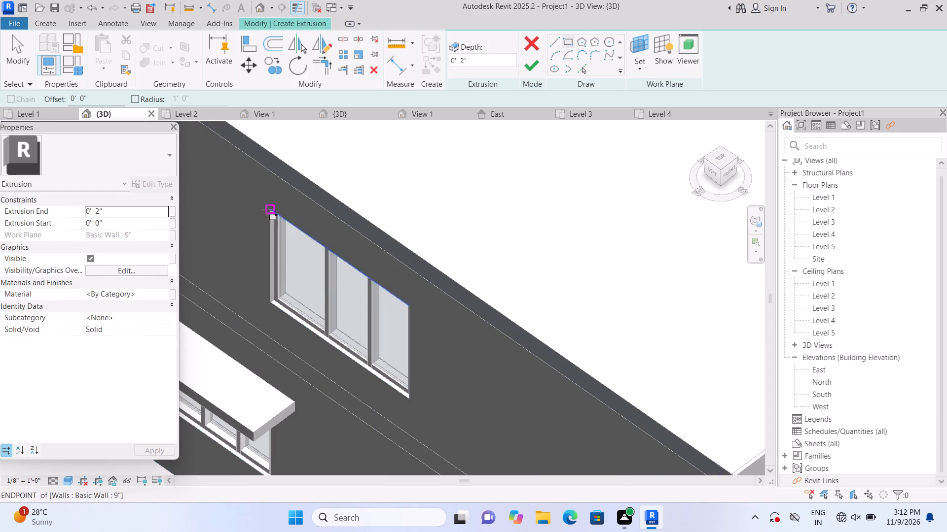
click(256, 202)
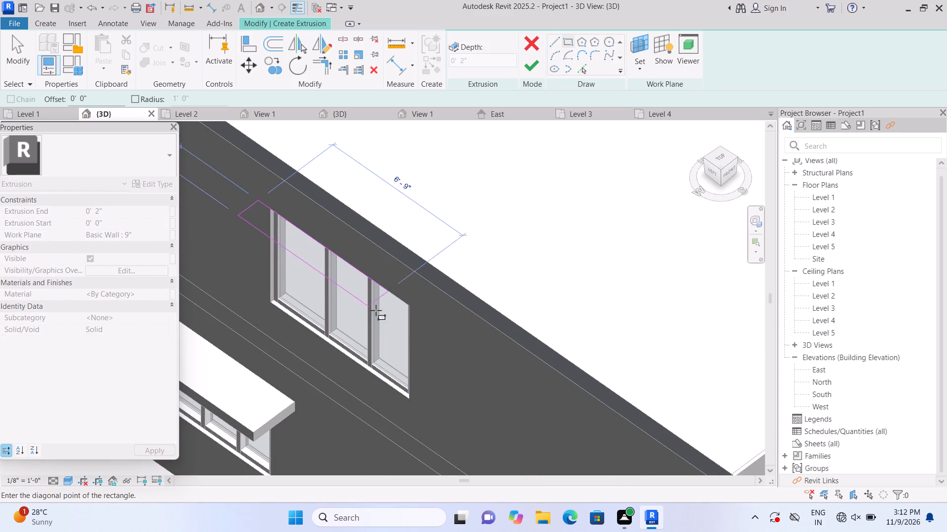
double_click(391, 348)
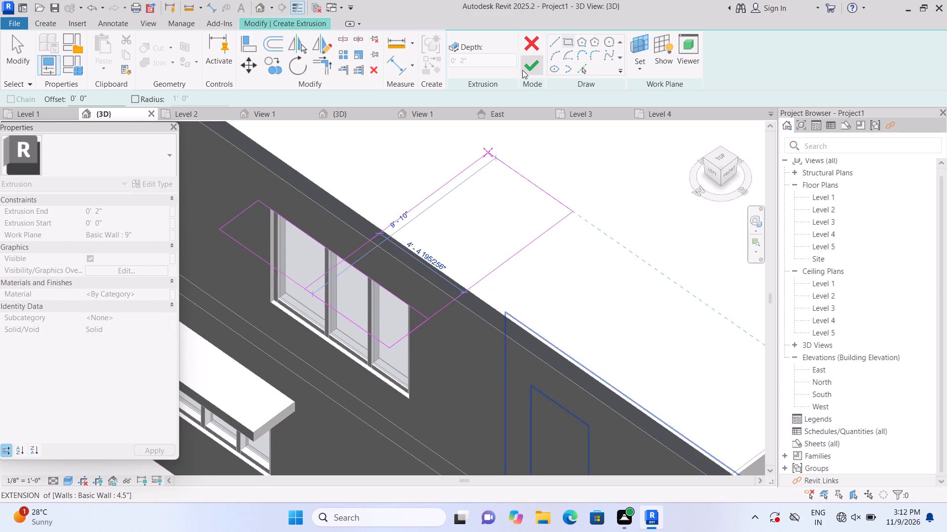
click(529, 64)
Set the new upper-floor sunshade's extrusion end to 6" and clear the selection.
click(111, 204)
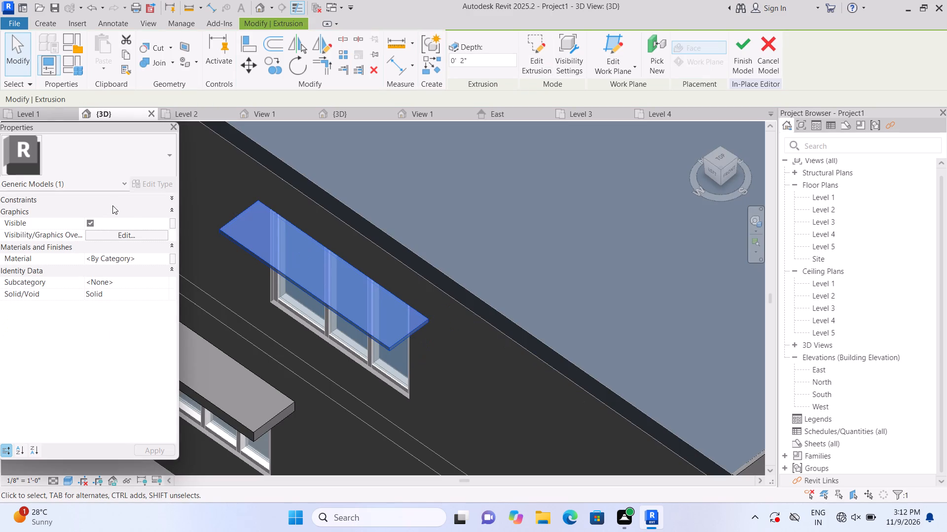
key(Escape)
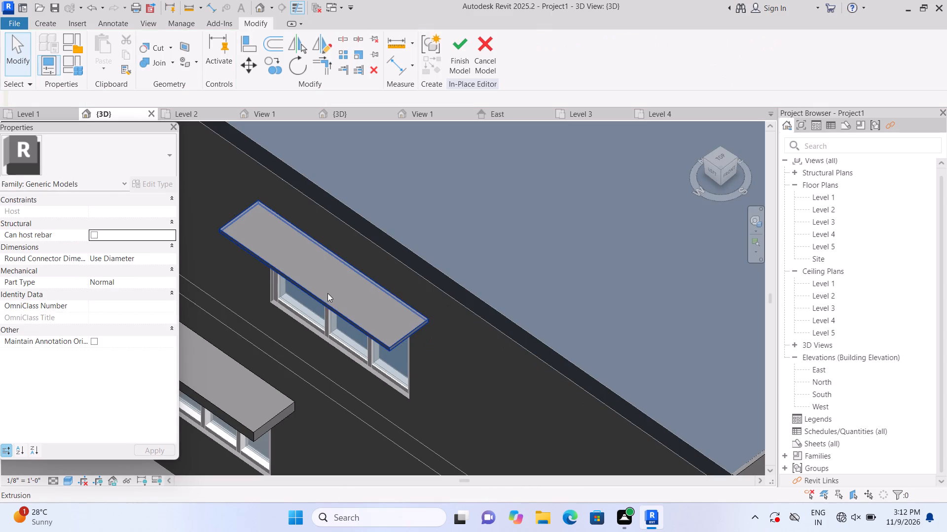
click(328, 293)
click(152, 214)
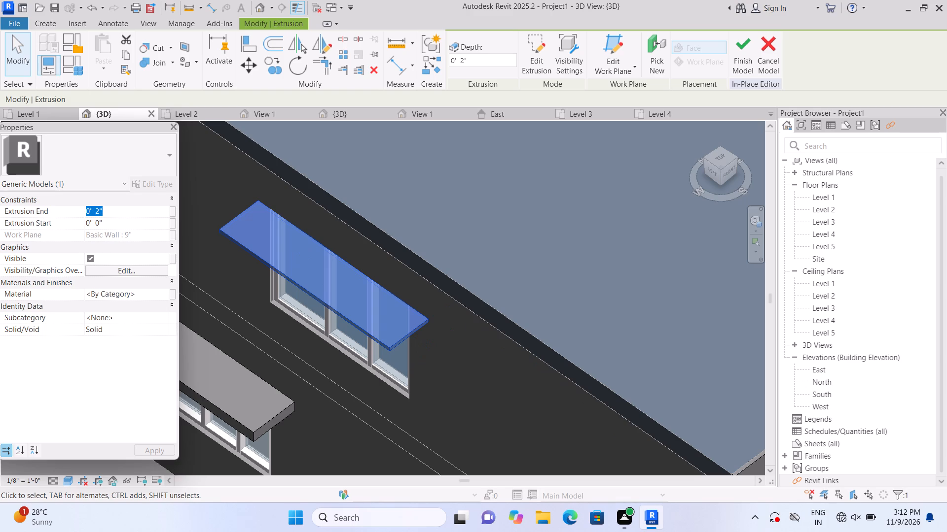
key(BackSpace)
text(6")
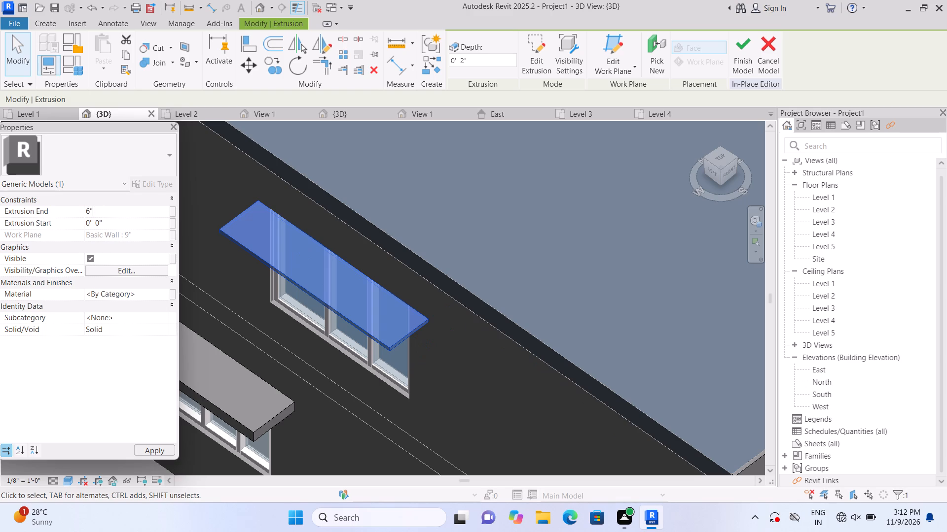
key(Return)
scroll(245, 289, up, 1)
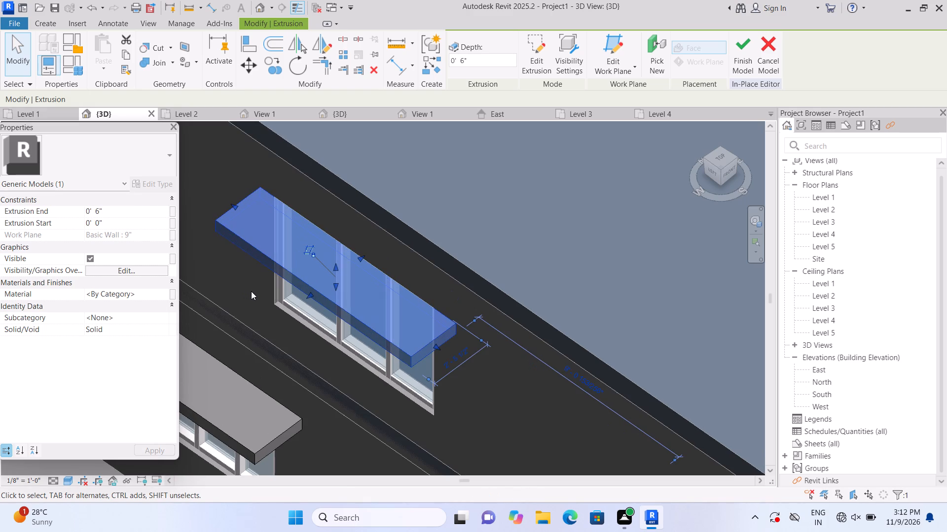
double_click(250, 296)
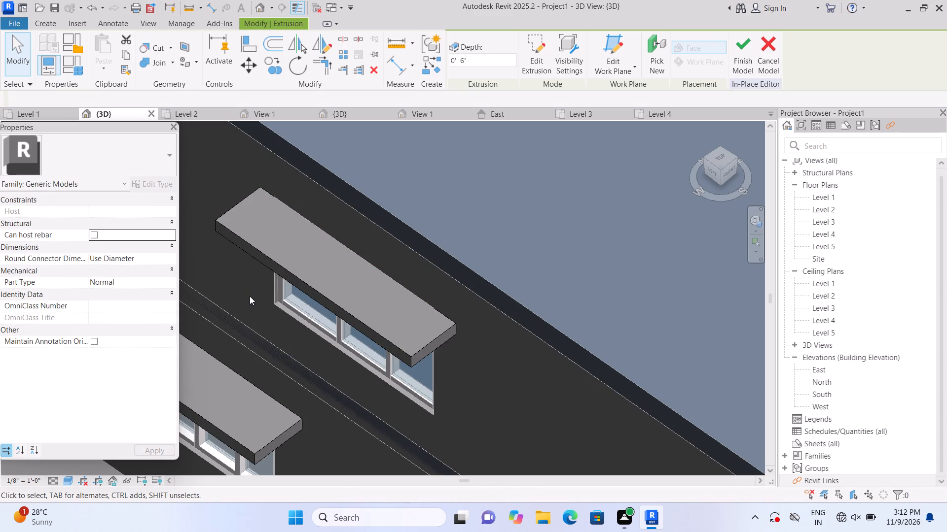
Shorten the new upper-floor sunshade slightly at its end farthest from the front facade.
scroll(250, 296, down, 1)
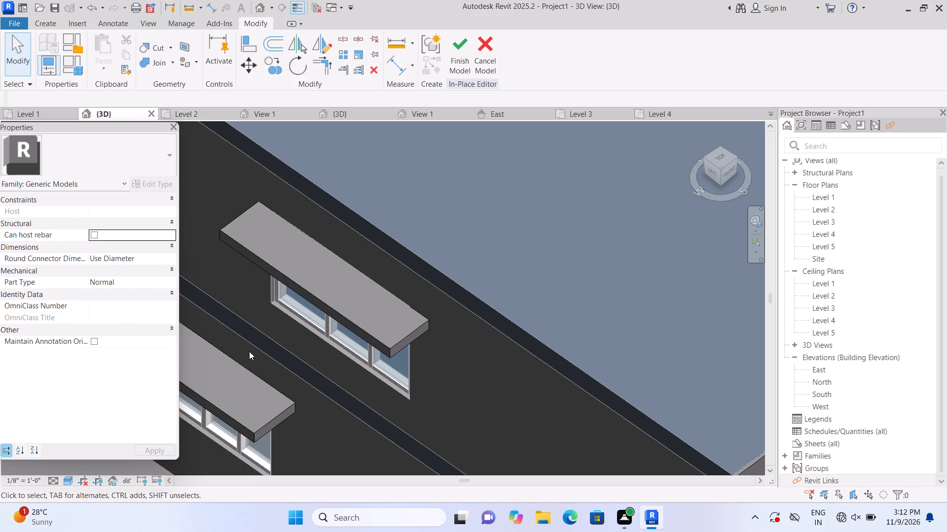
shift+middle_click(249, 352)
shift+middle_drag(246, 348, 257, 304)
middle_drag(291, 280, 231, 426)
middle_drag(289, 339, 231, 417)
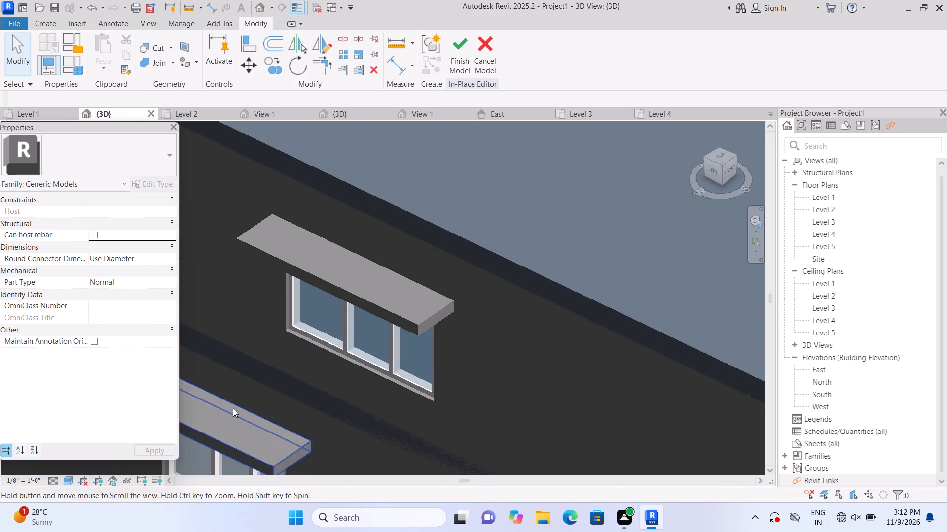
scroll(324, 284, up, 1)
click(317, 277)
scroll(302, 267, up, 1)
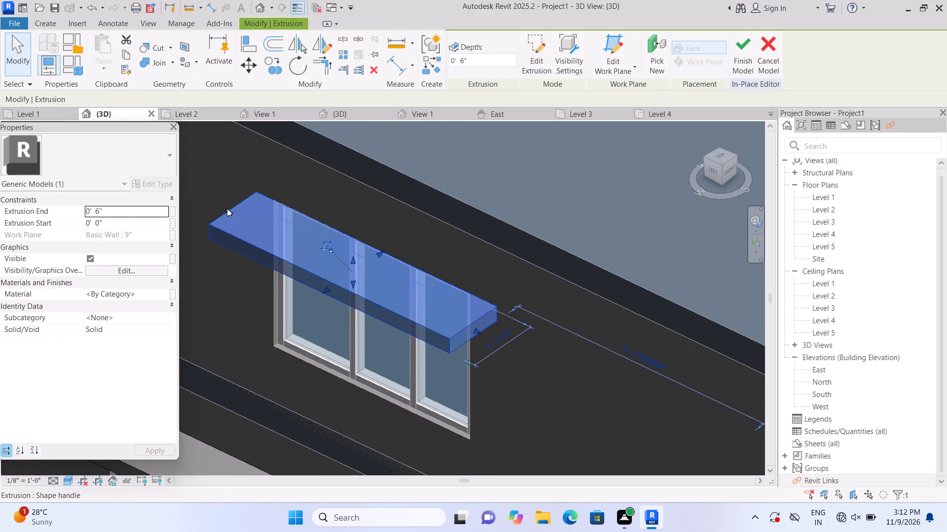
drag(226, 212, 242, 222)
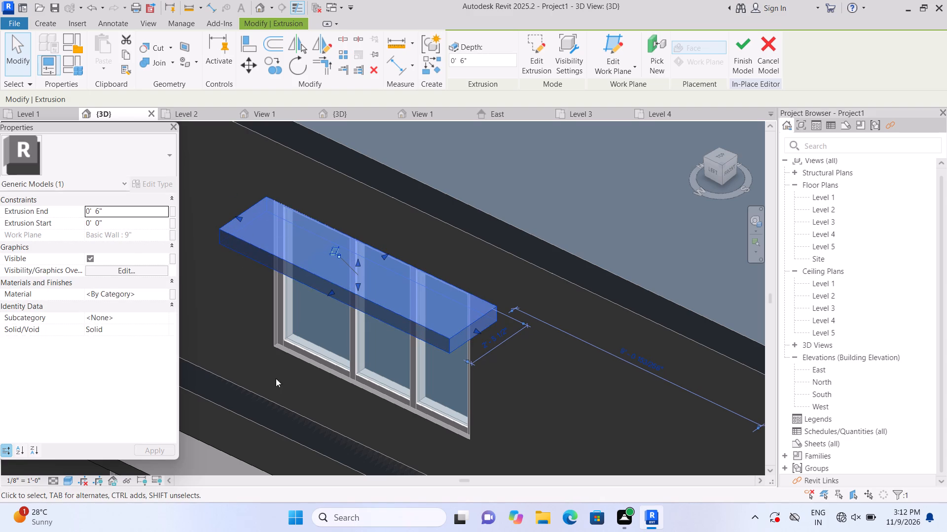
click(279, 386)
Check the new upper-floor sunshade's fit over its window against the neighbouring sunshades.
scroll(287, 380, down, 11)
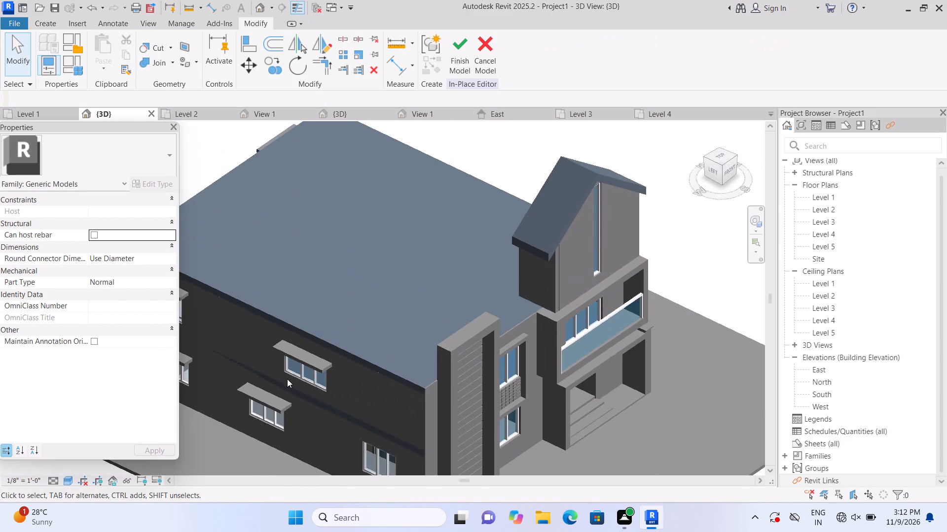
scroll(314, 359, up, 10)
click(326, 367)
scroll(340, 380, down, 3)
scroll(255, 415, up, 3)
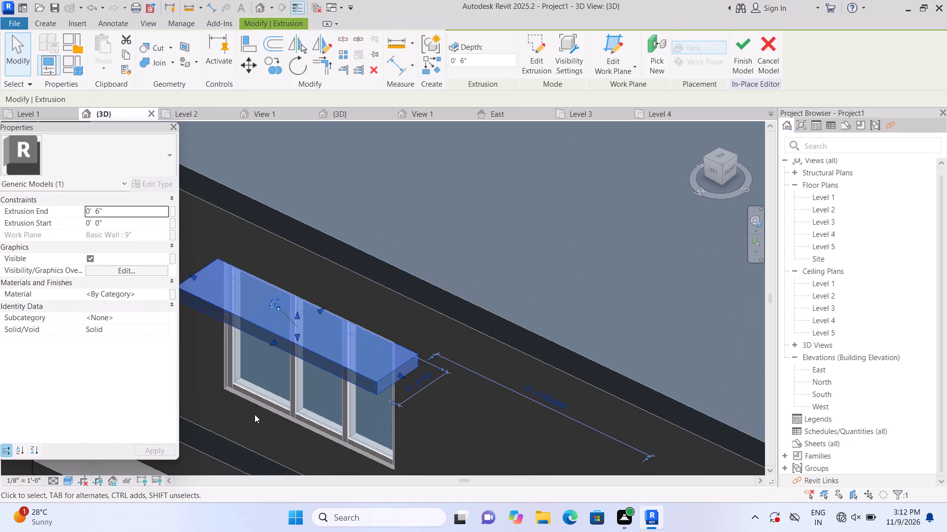
click(216, 393)
scroll(220, 392, down, 5)
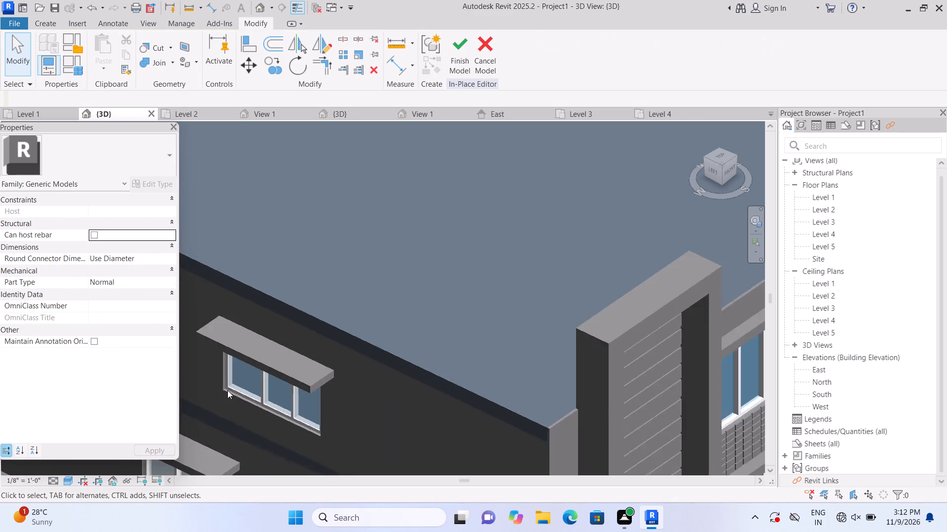
scroll(227, 390, down, 2)
Create a rectangular sunshade extrusion on the head plane of the ground-floor window nearest the front corner, extending past both window ends.
middle_drag(268, 427, 219, 362)
middle_drag(328, 400, 299, 358)
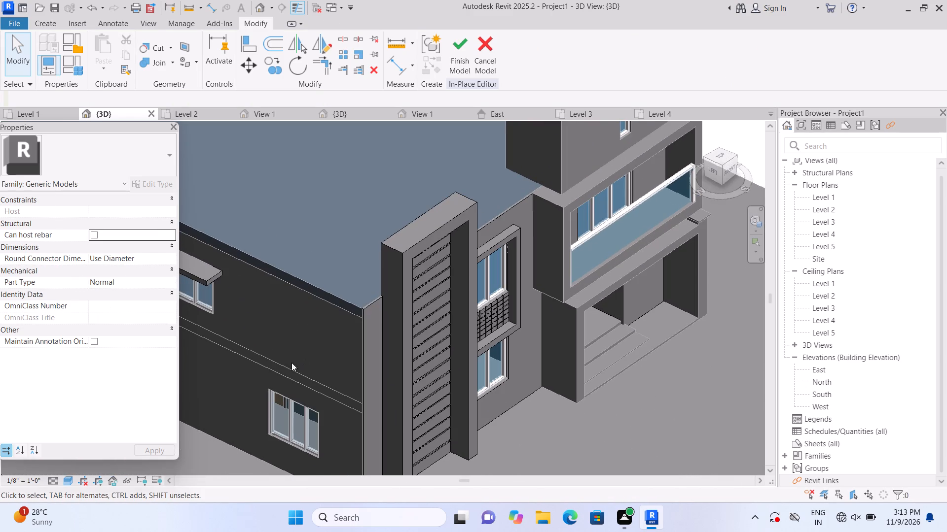
click(47, 24)
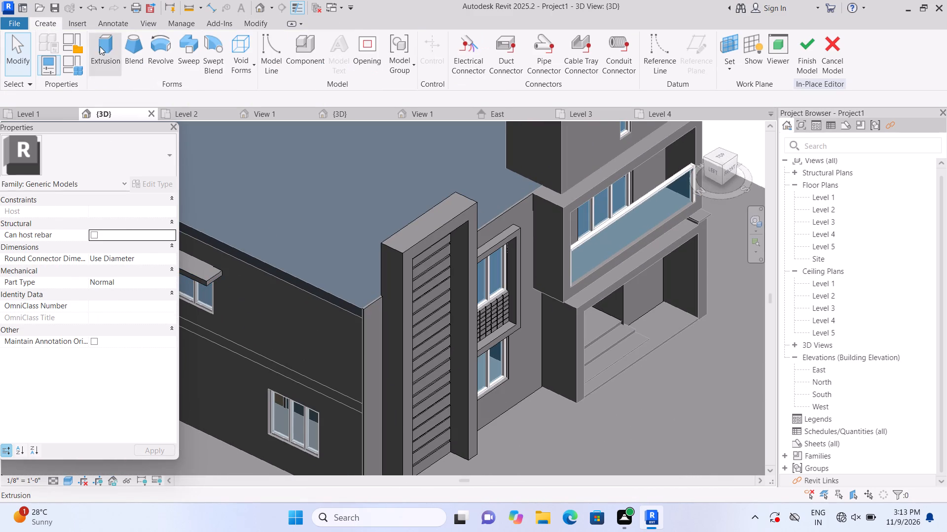
click(107, 51)
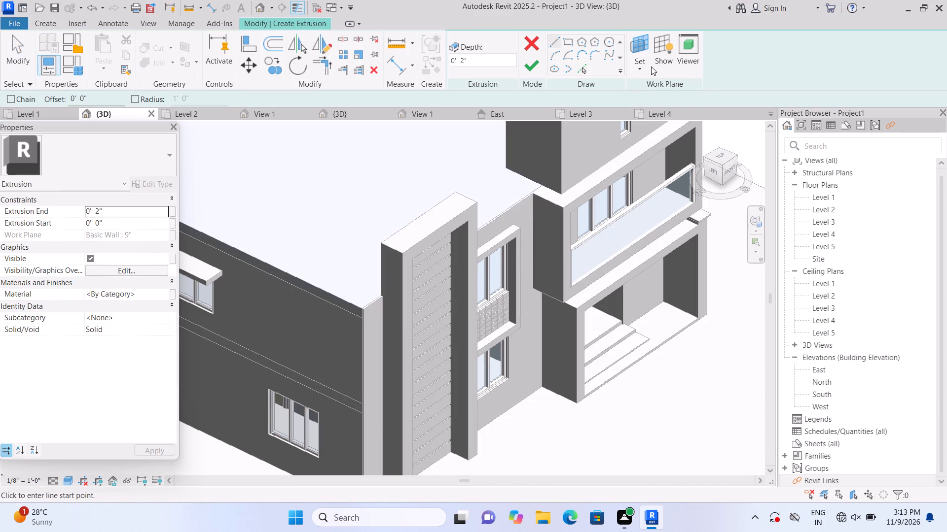
click(645, 66)
click(657, 114)
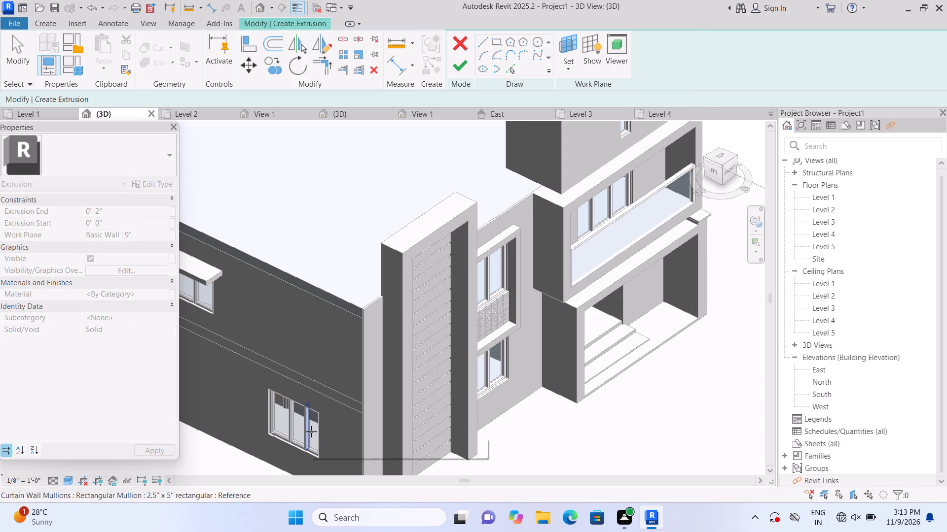
scroll(271, 404, up, 6)
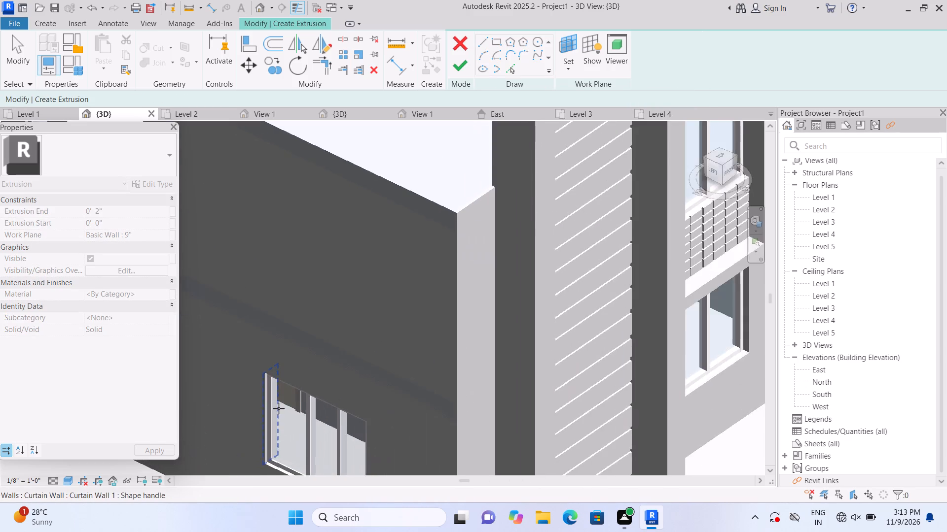
click(317, 393)
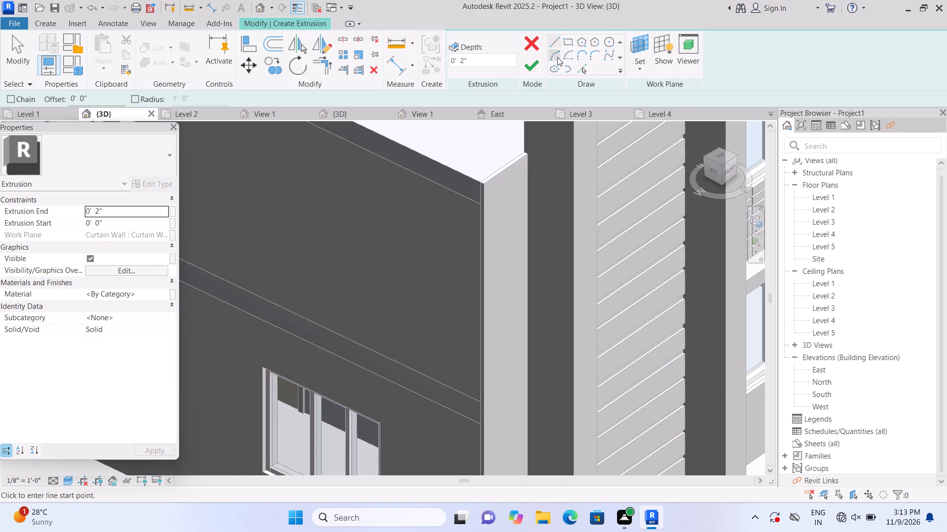
click(569, 42)
scroll(286, 391, up, 1)
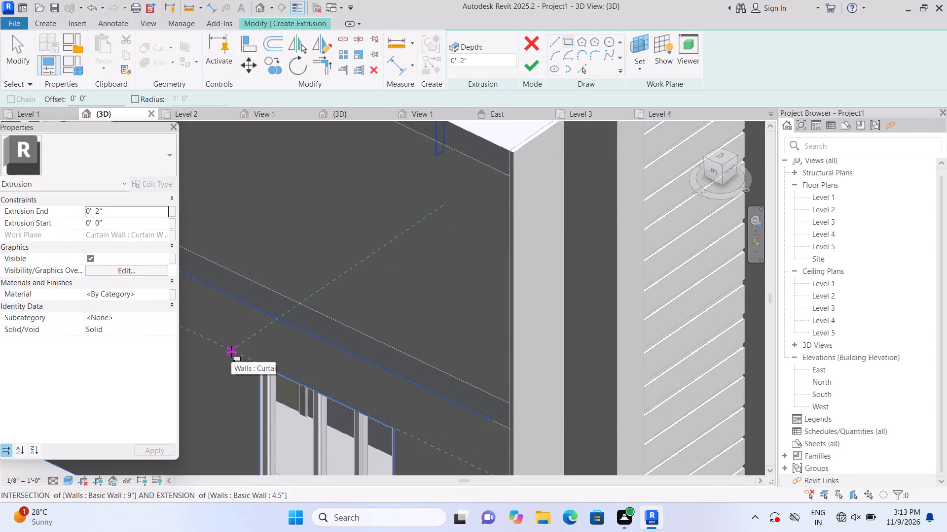
click(238, 355)
middle_drag(293, 409, 245, 366)
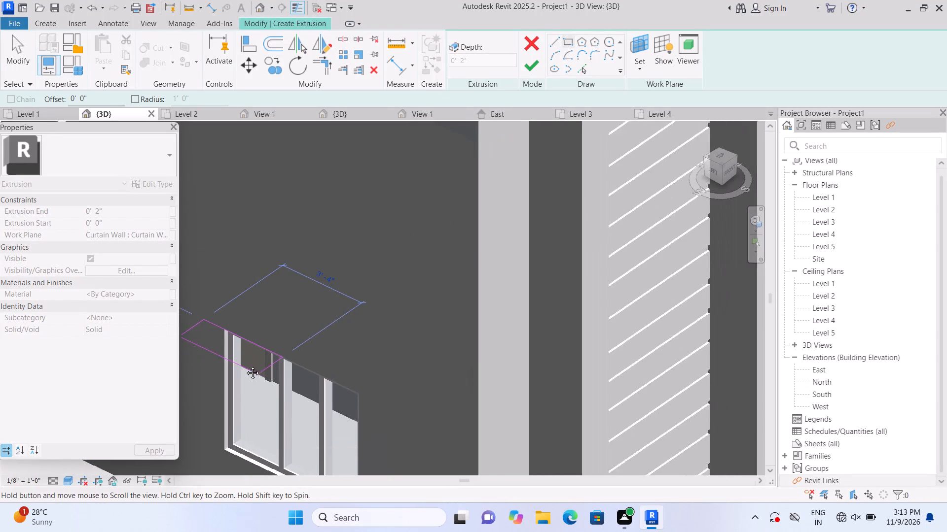
middle_drag(245, 366, 239, 362)
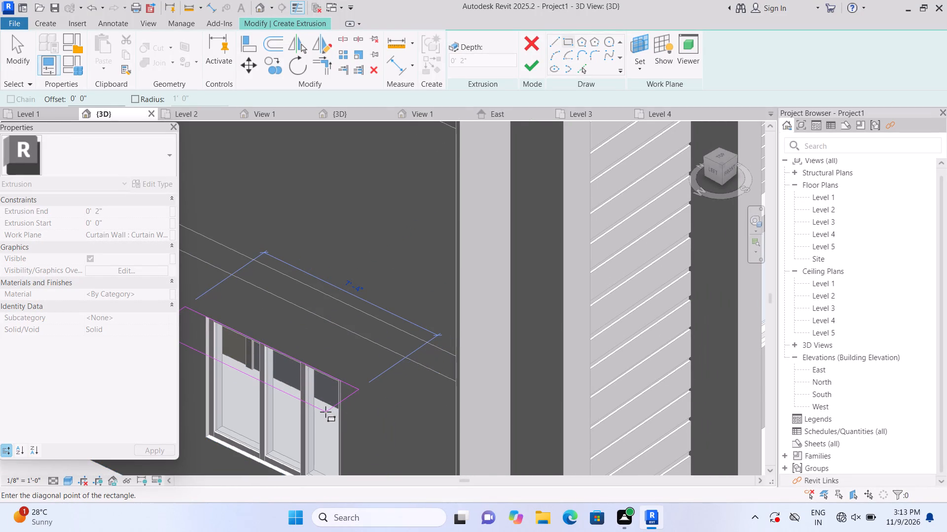
click(321, 416)
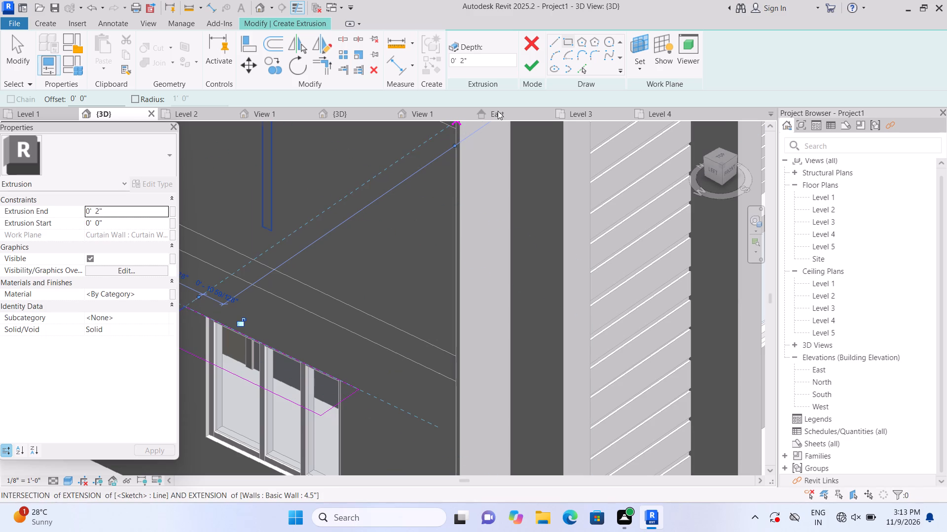
drag(531, 66, 535, 65)
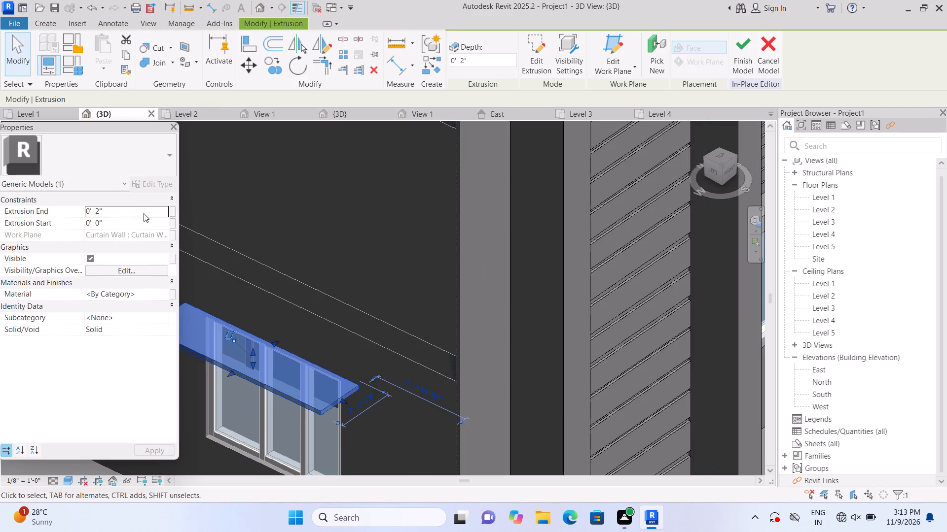
Set the new ground-floor sunshade's extrusion end to 6".
click(143, 208)
key(BackSpace)
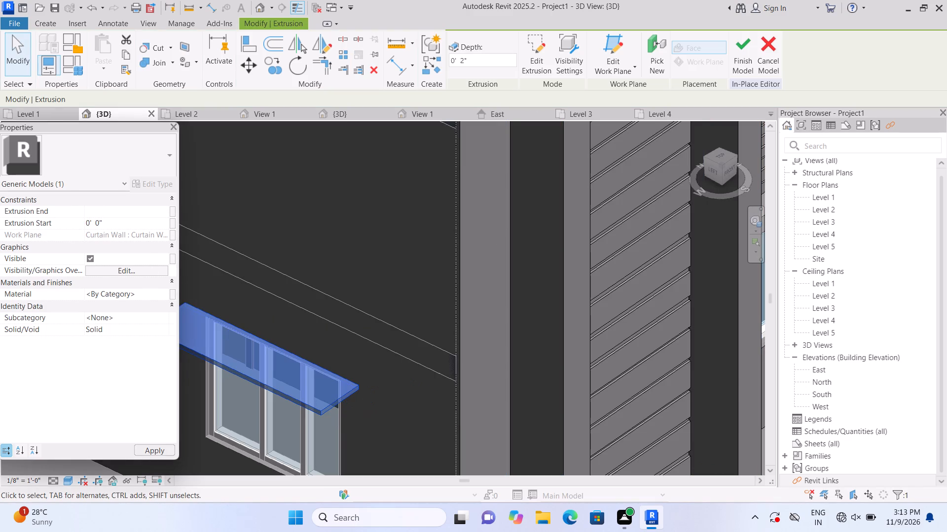
text(6")
key(Return)
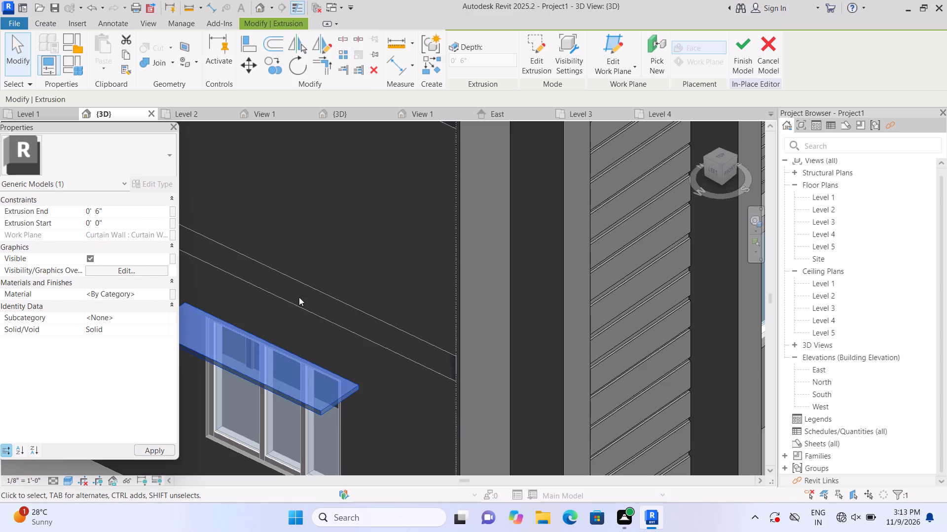
Shorten the ground-floor sunshade at its end farthest from the front corner and nudge its outer edge slightly outward.
scroll(314, 294, down, 1)
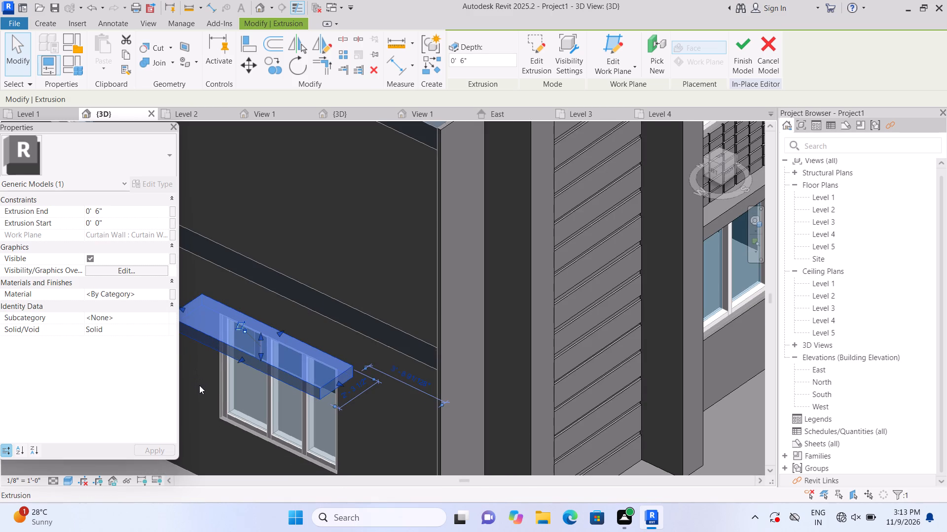
middle_drag(205, 391, 229, 414)
drag(203, 330, 207, 334)
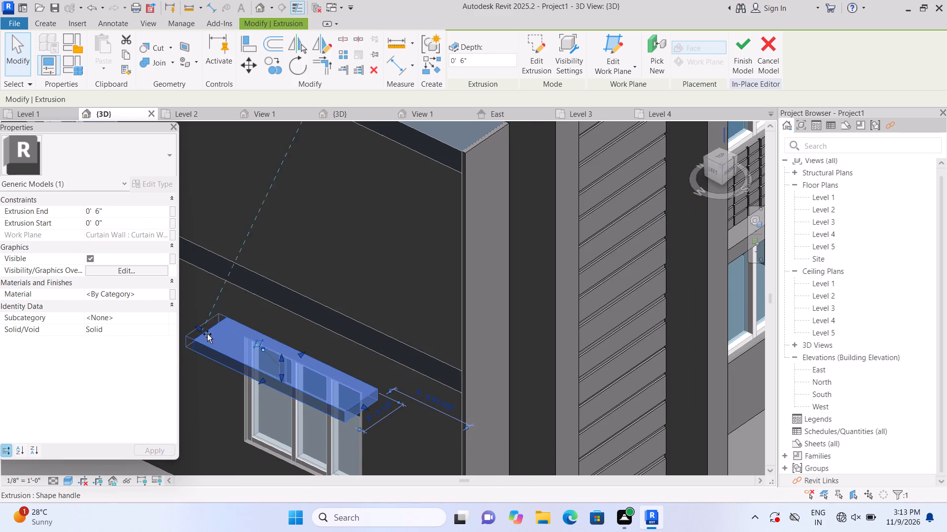
drag(207, 334, 216, 338)
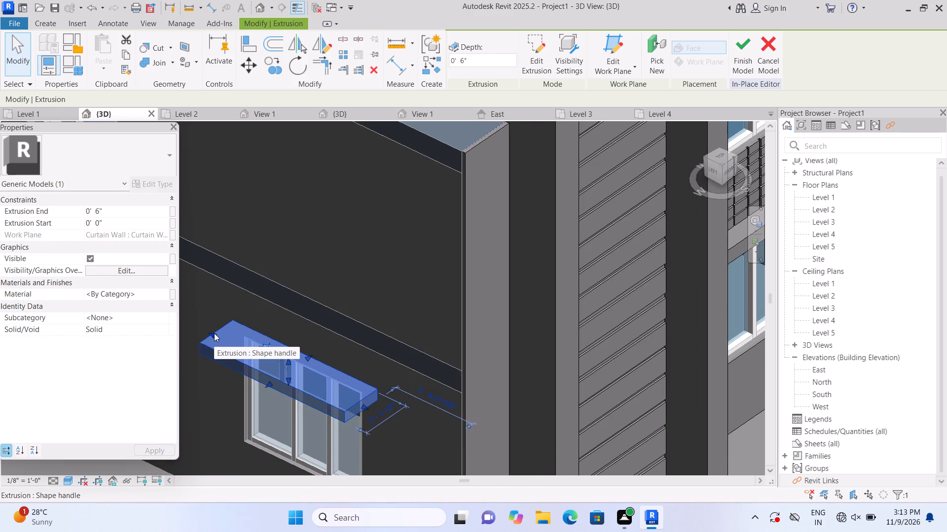
drag(214, 333, 222, 337)
click(222, 337)
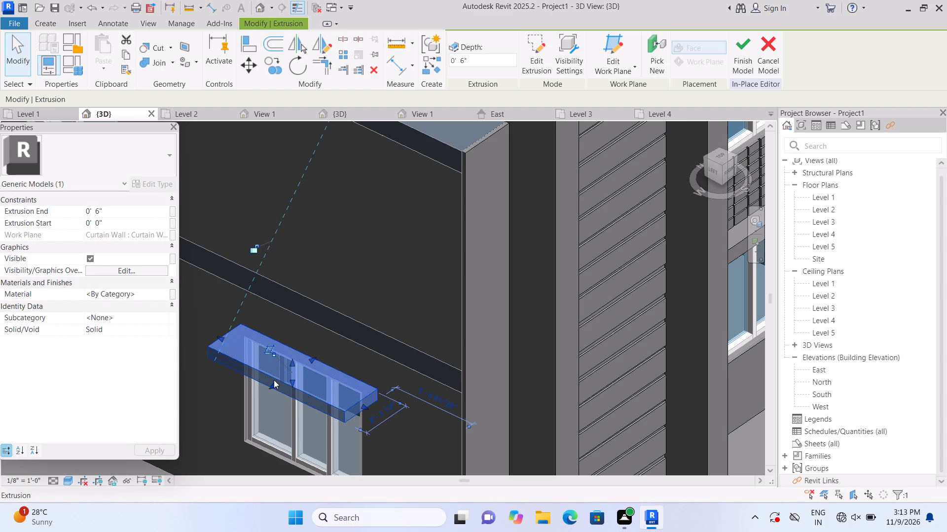
click(273, 384)
click(217, 430)
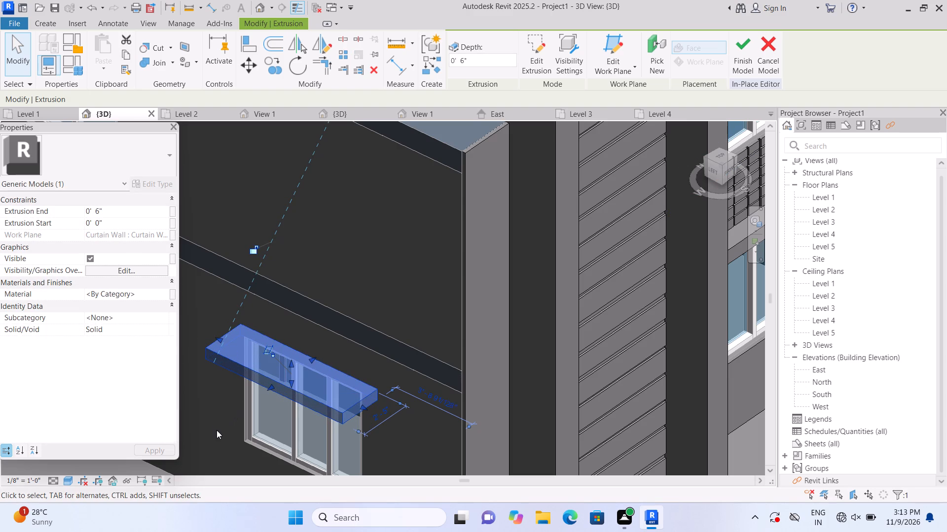
Review the sunshades along the left and adjoining walls, and the roof area beside the projecting front wall.
scroll(216, 430, down, 8)
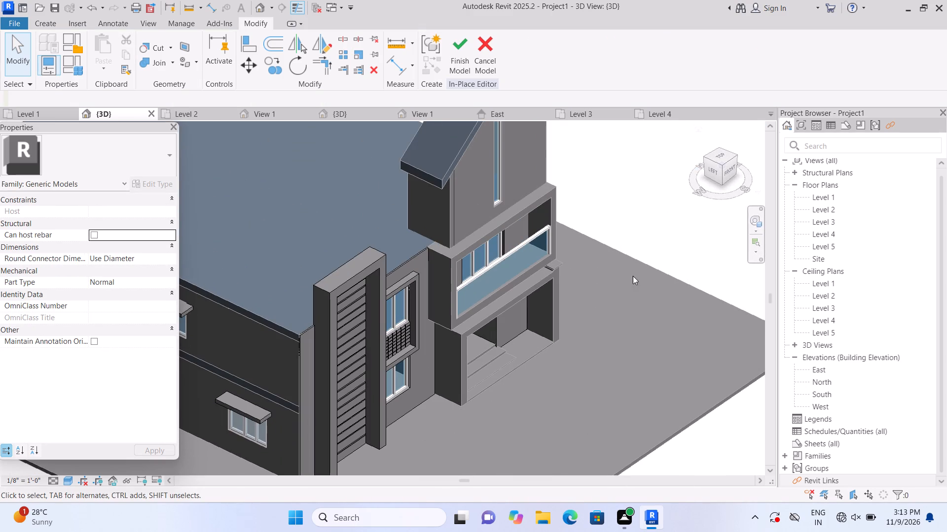
shift+middle_drag(468, 375, 556, 355)
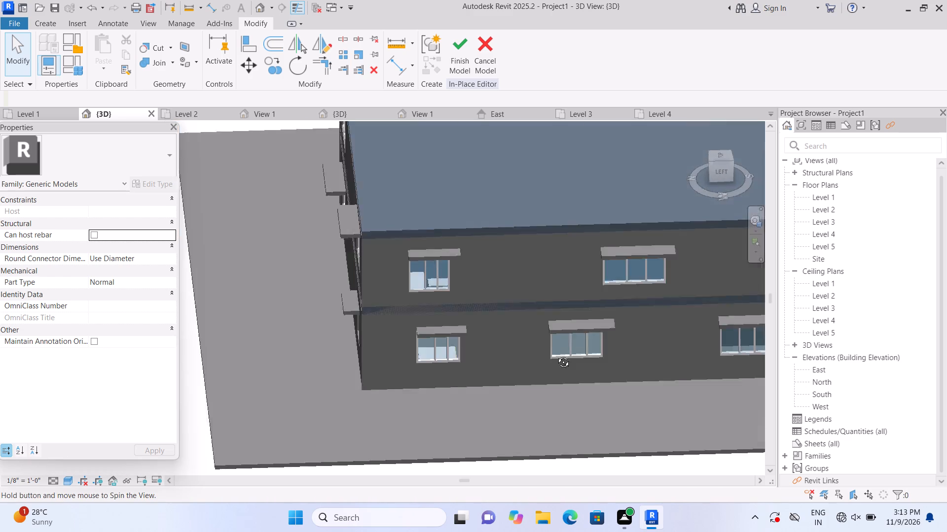
shift+middle_drag(556, 355, 585, 340)
middle_drag(450, 406, 342, 436)
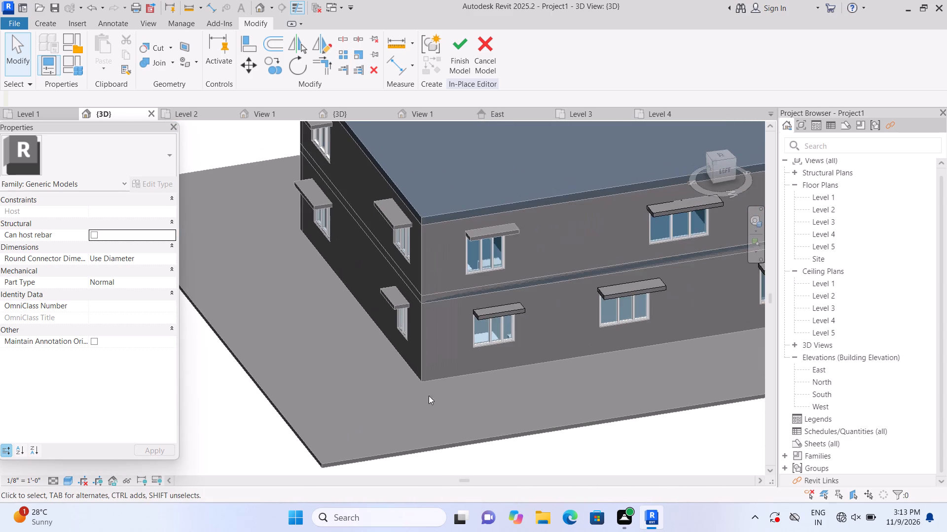
middle_drag(424, 389, 286, 460)
middle_drag(471, 324, 396, 439)
middle_drag(474, 358, 470, 375)
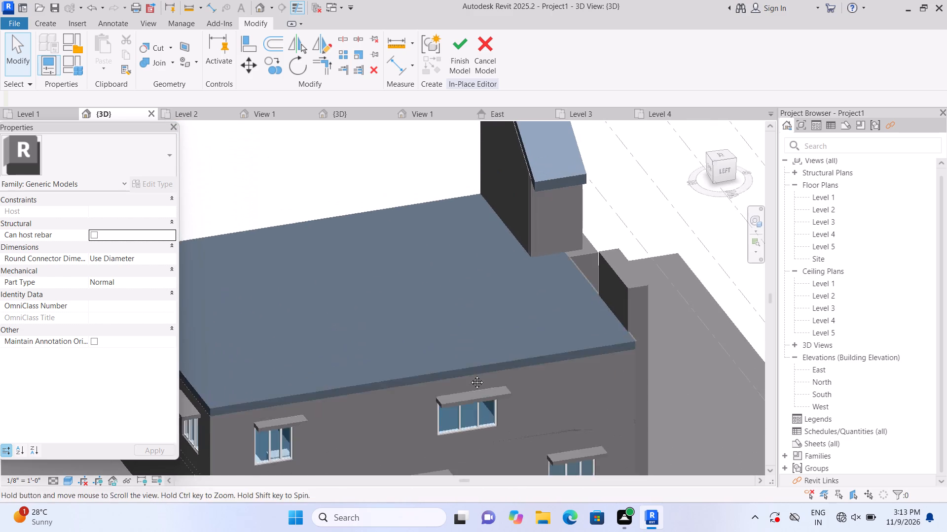
middle_drag(470, 375, 414, 412)
shift+middle_drag(519, 410, 506, 419)
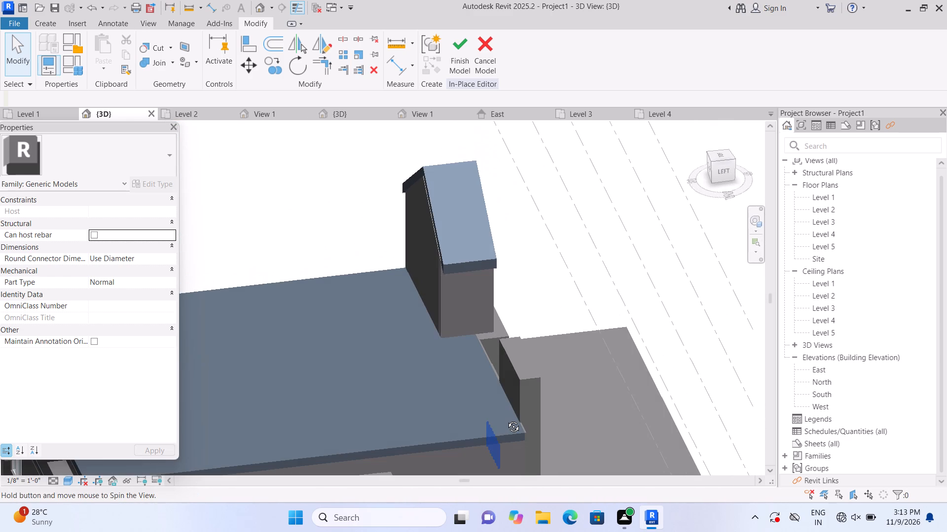
shift+middle_drag(506, 419, 529, 411)
middle_drag(520, 395, 428, 421)
scroll(425, 422, up, 1)
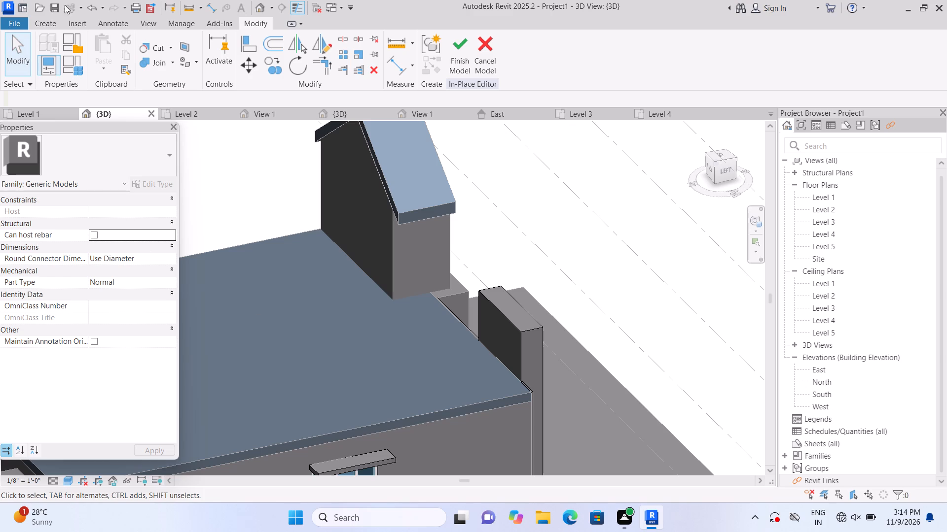
Start a new extrusion with the main roof's top surface as its work plane.
click(43, 28)
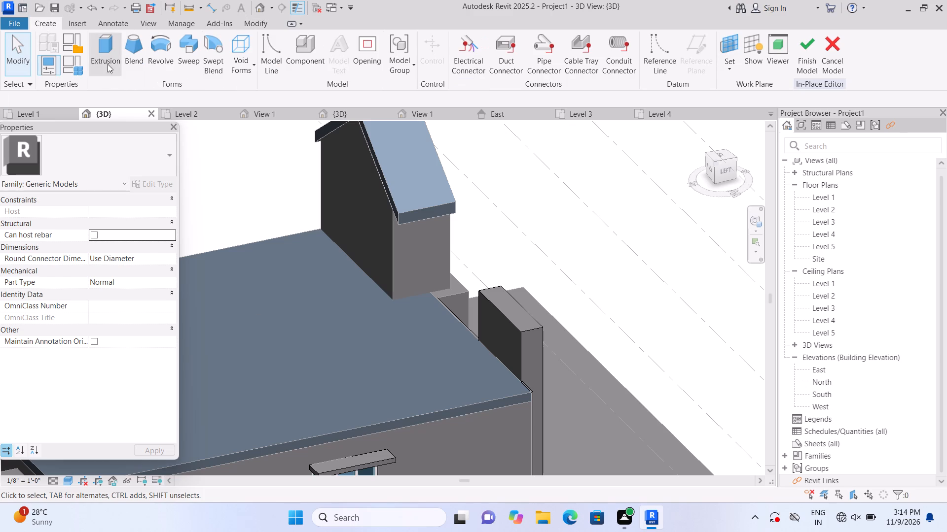
click(108, 65)
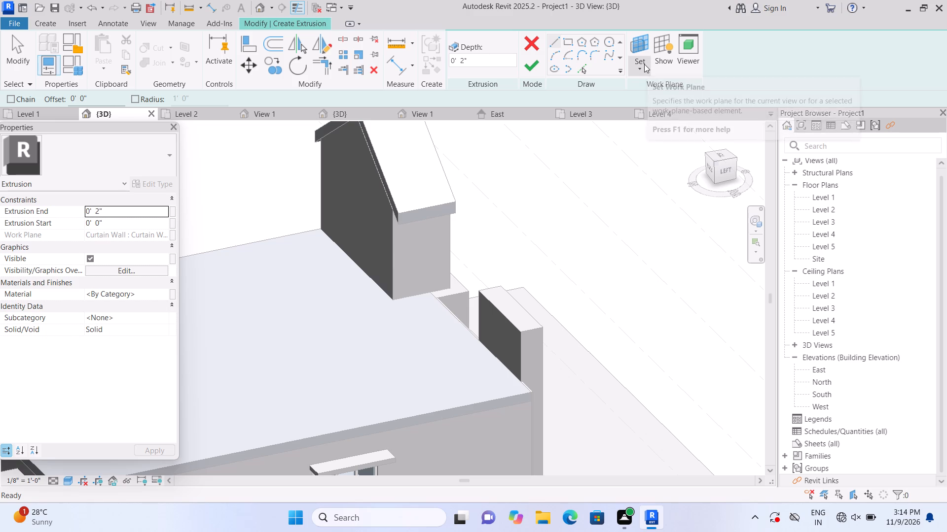
click(644, 64)
click(676, 118)
scroll(464, 357, up, 2)
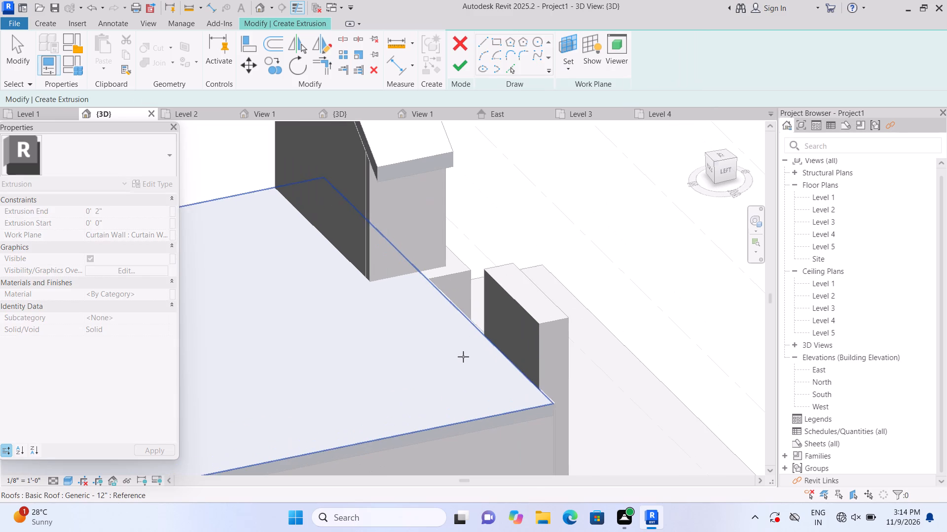
click(463, 357)
Create a rectangular extrusion on the roof, about 10' long, against the inner face of the projecting front wall.
click(562, 37)
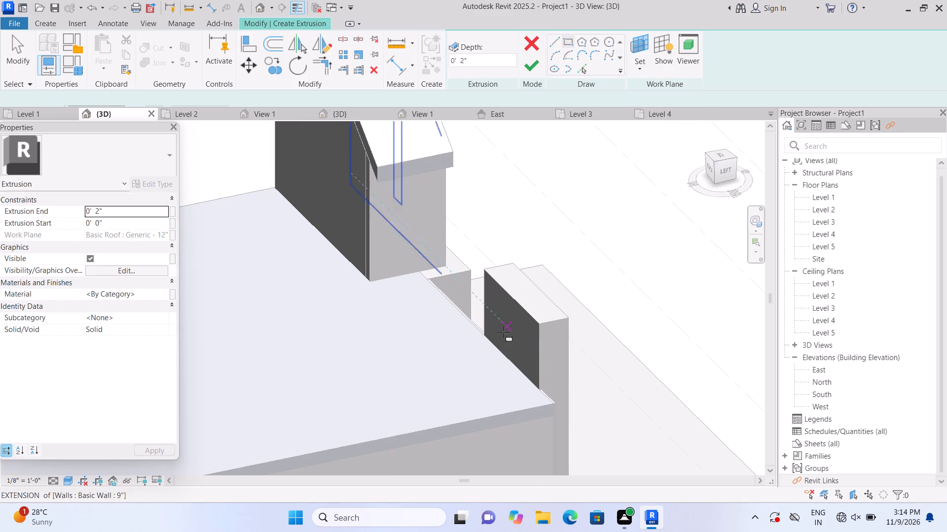
scroll(503, 337, up, 4)
double_click(557, 415)
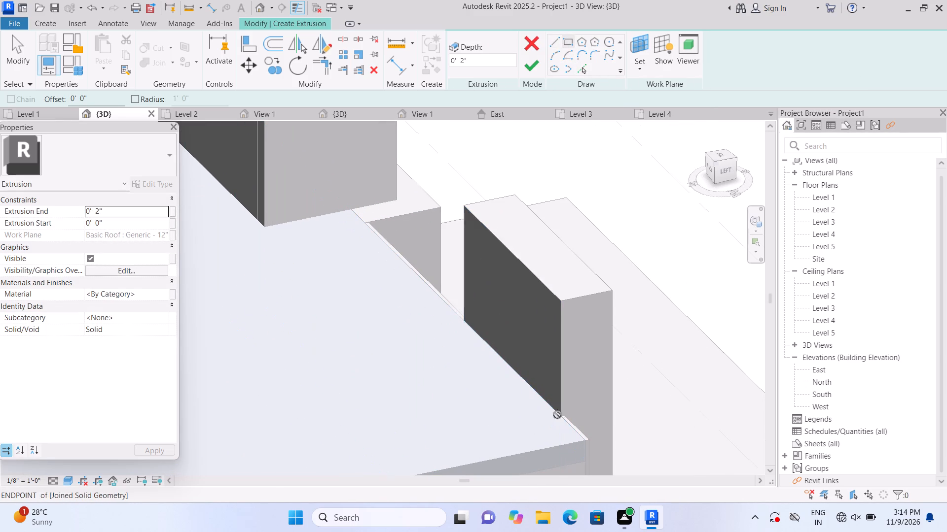
double_click(893, 474)
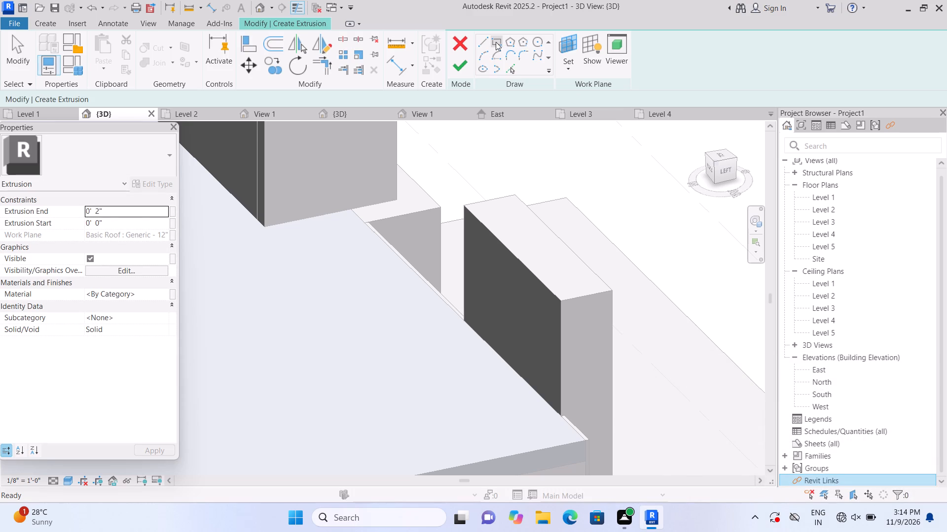
click(496, 42)
scroll(601, 418, up, 4)
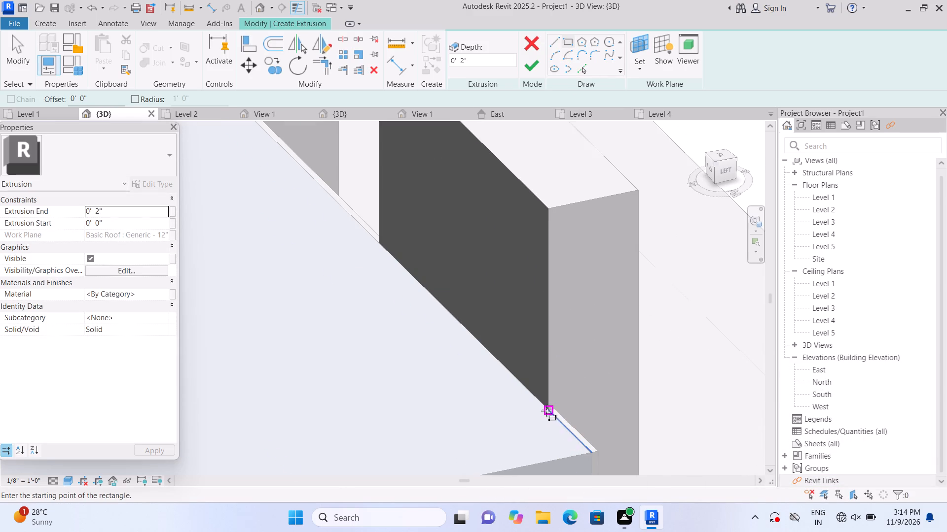
click(547, 410)
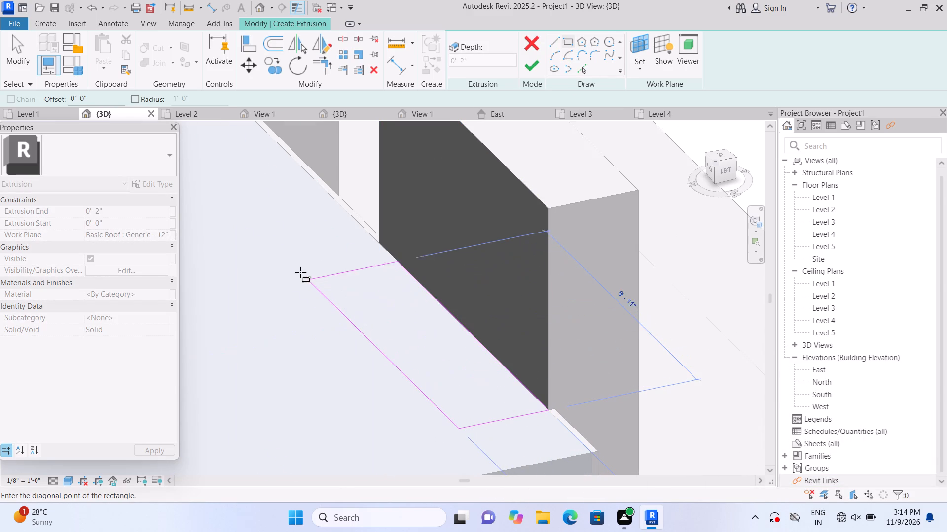
click(254, 267)
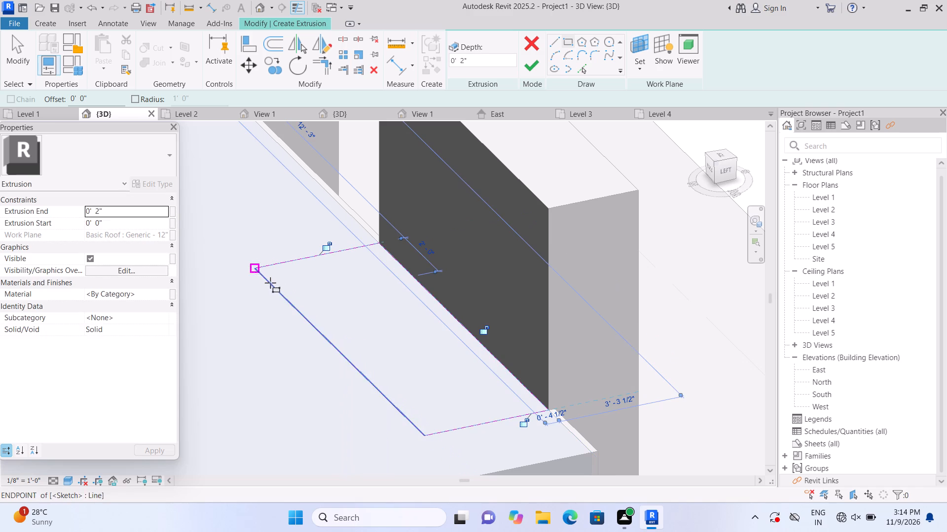
click(526, 74)
scroll(522, 263, down, 1)
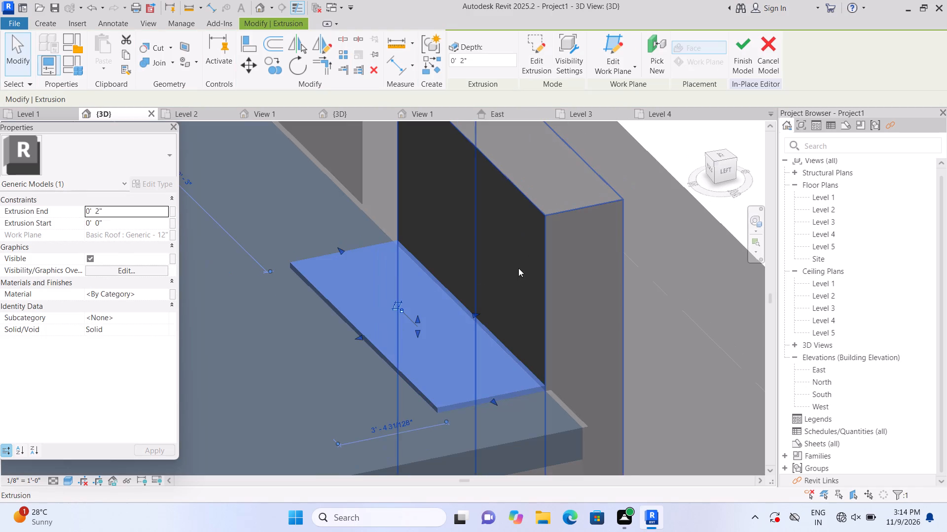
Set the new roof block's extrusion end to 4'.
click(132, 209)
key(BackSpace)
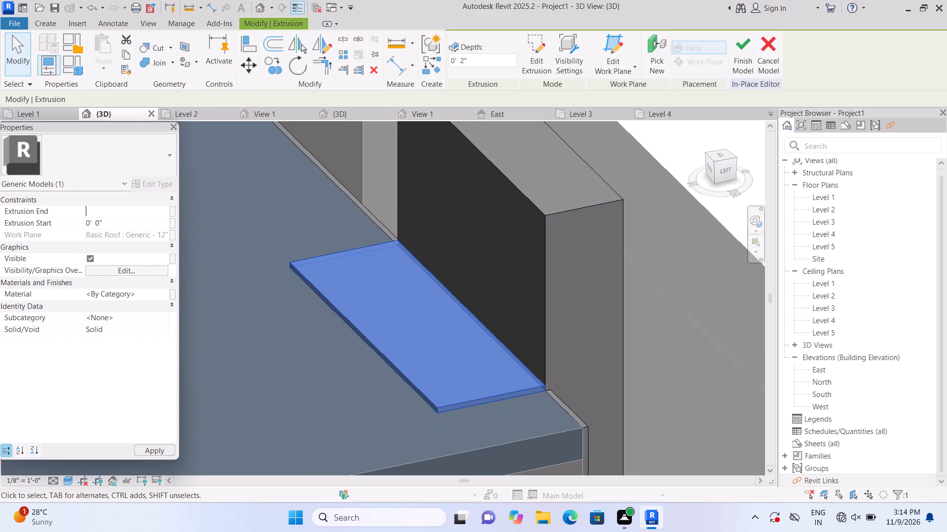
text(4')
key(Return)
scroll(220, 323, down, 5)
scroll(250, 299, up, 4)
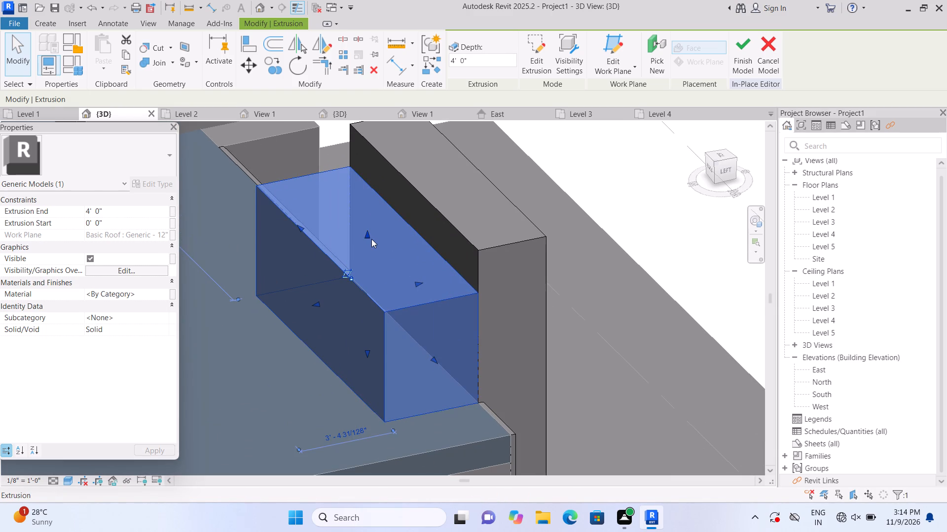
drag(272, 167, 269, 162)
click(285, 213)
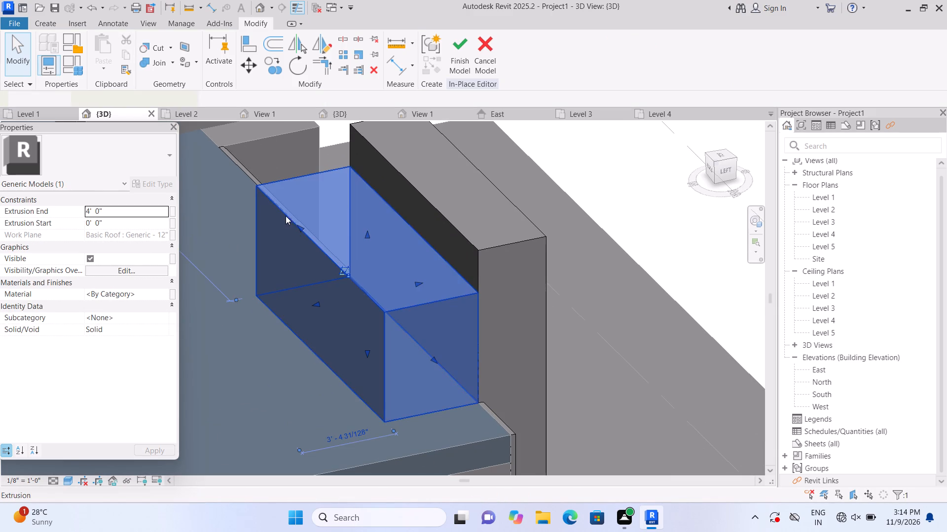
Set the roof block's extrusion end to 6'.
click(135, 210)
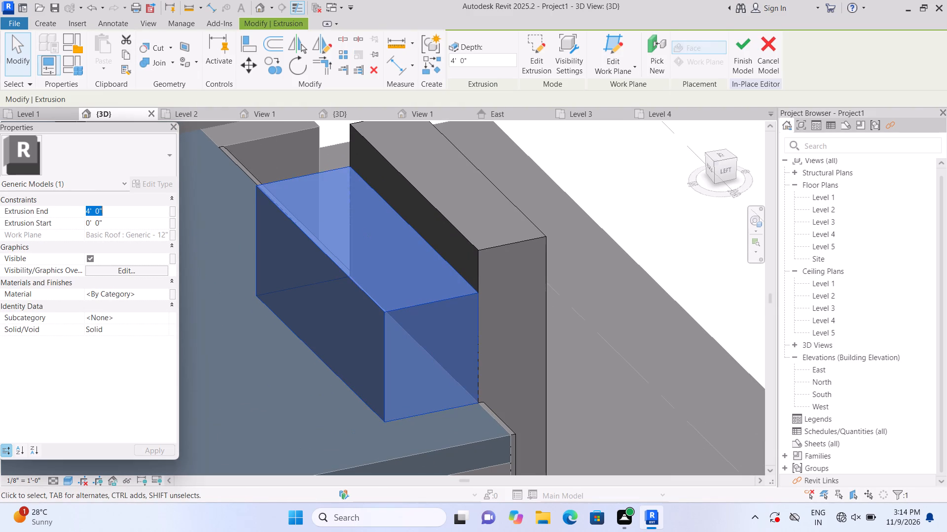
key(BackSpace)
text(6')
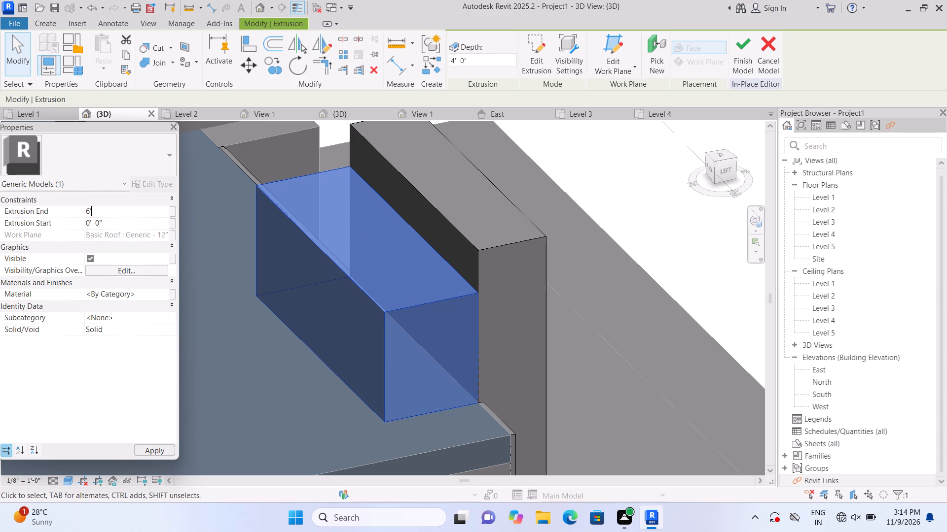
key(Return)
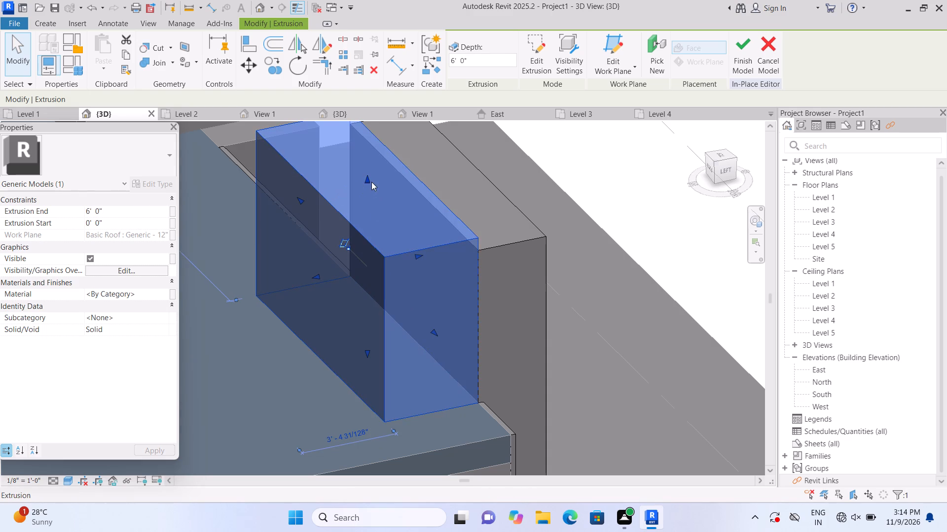
Lower the roof block's top flush with the adjoining wall's top, at about 5' 6 1/2", and clear the selection.
scroll(368, 182, down, 1)
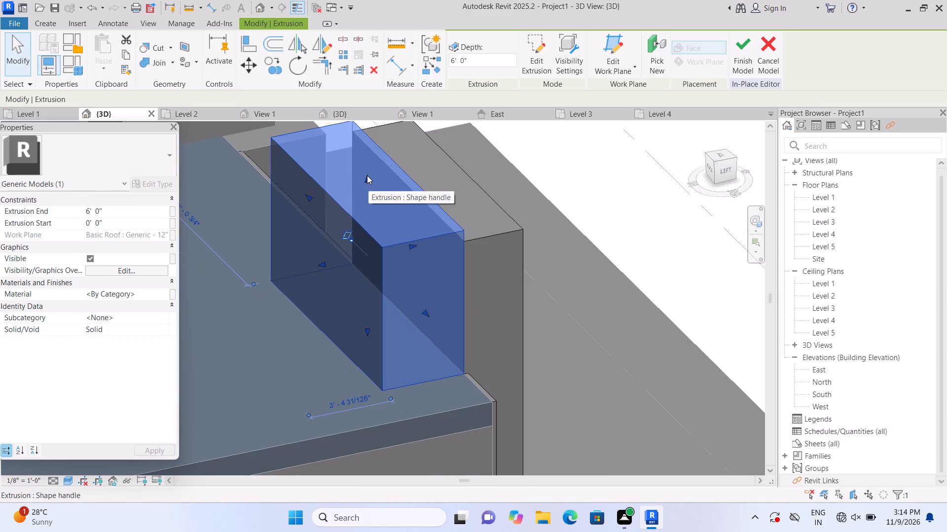
drag(365, 177, 370, 192)
click(370, 192)
click(279, 375)
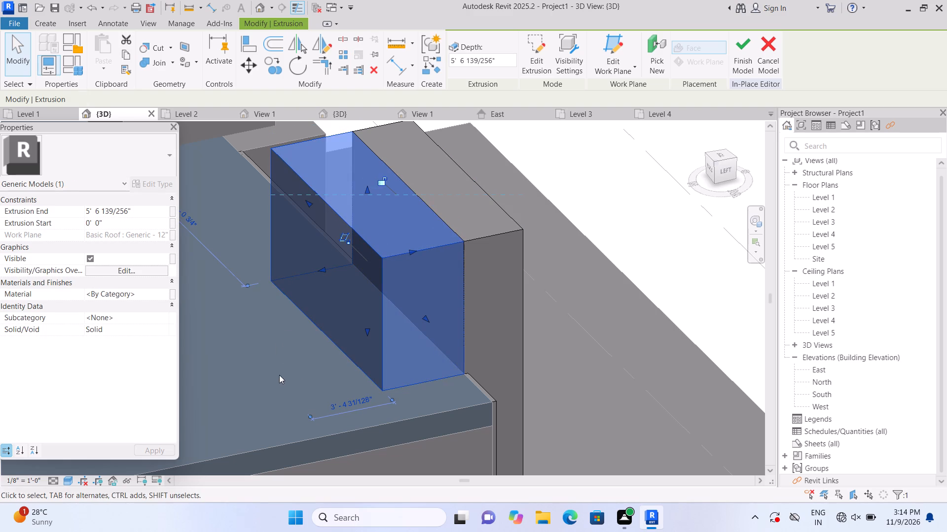
Examine how the new roof block sits against the projecting front wall and beside the gabled tower.
scroll(286, 367, down, 8)
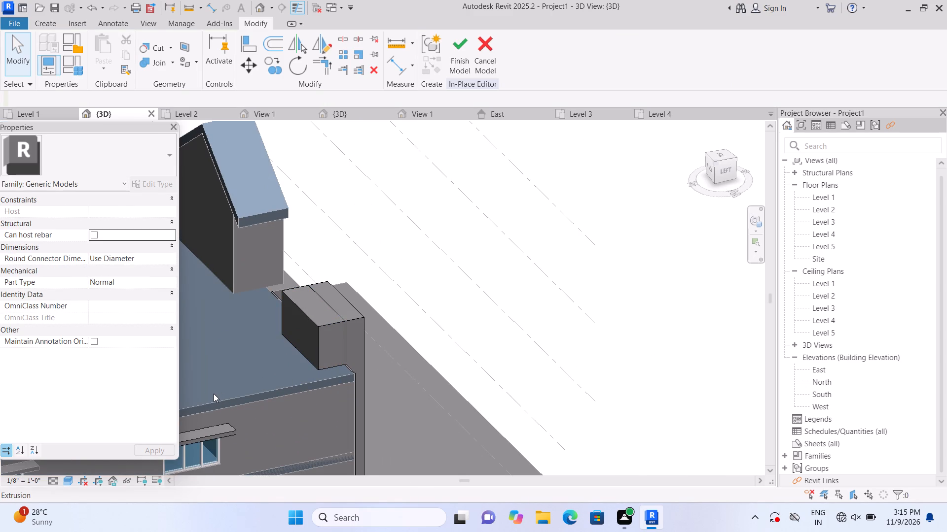
shift+middle_drag(241, 393, 210, 411)
middle_drag(243, 379, 346, 362)
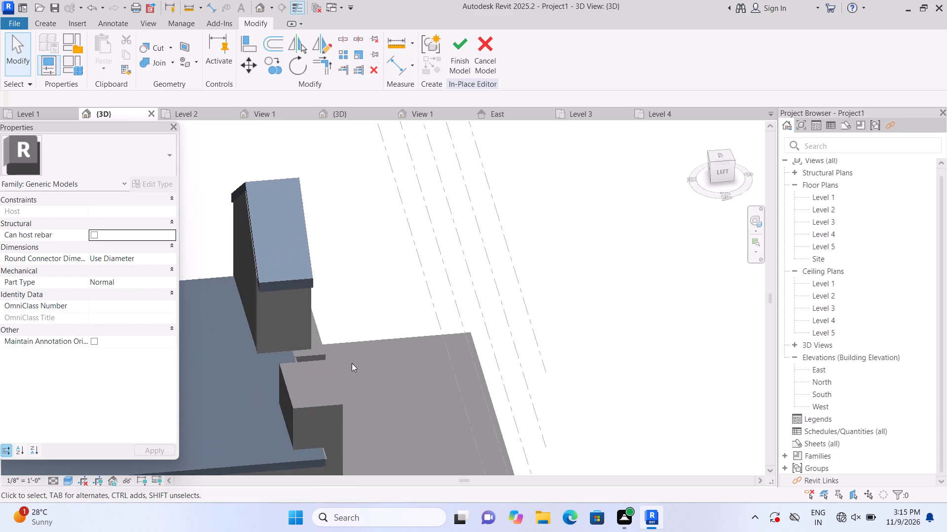
shift+middle_drag(368, 371, 359, 377)
shift+middle_drag(344, 386, 342, 347)
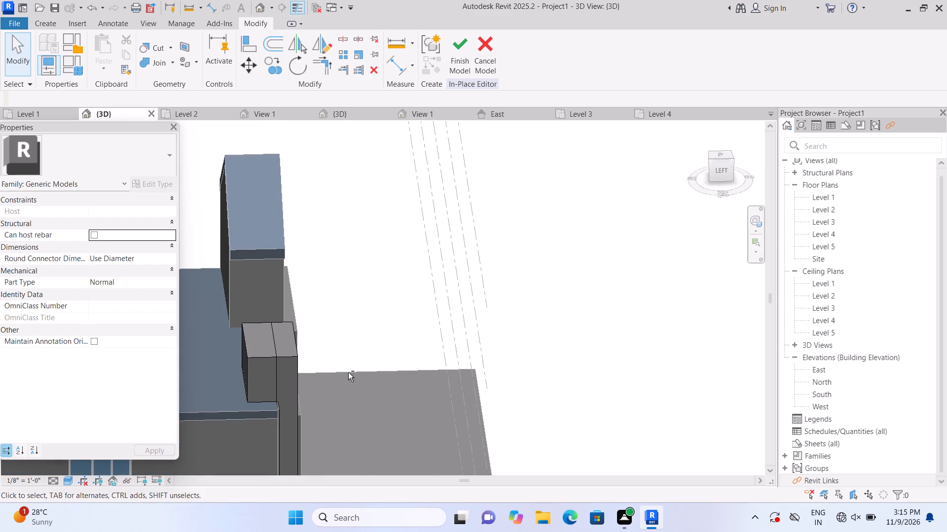
Start a new in-place extrusion and pick the gabled tower's side wall as its work plane.
shift+middle_drag(348, 372, 334, 378)
middle_drag(321, 352, 513, 326)
scroll(412, 308, up, 1)
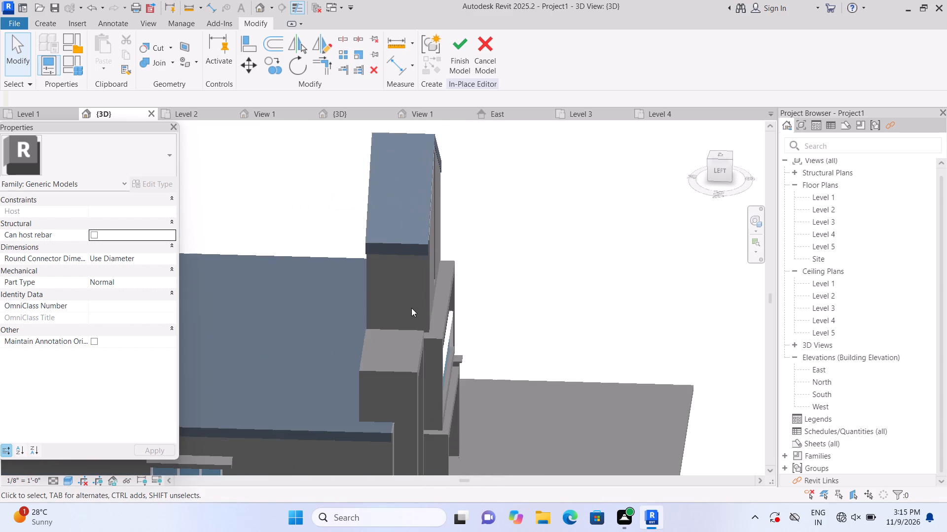
scroll(374, 314, up, 3)
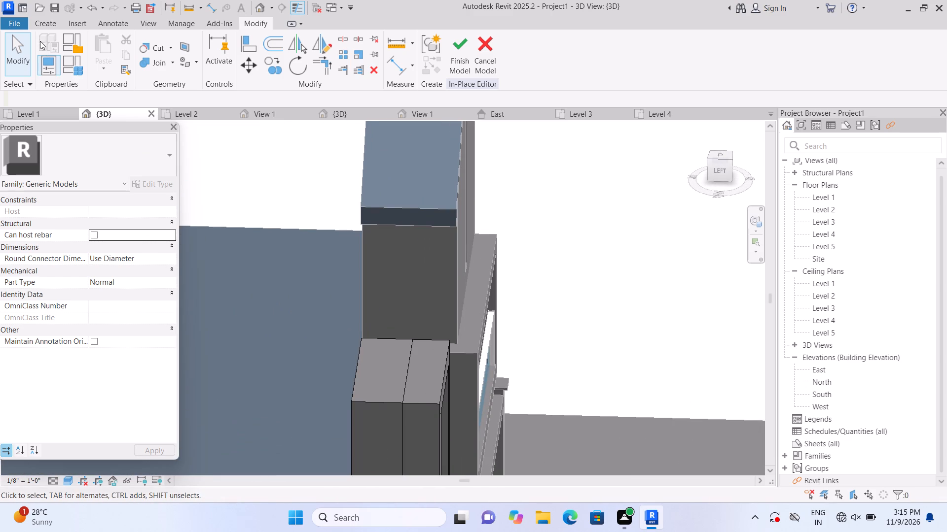
click(46, 22)
double_click(113, 44)
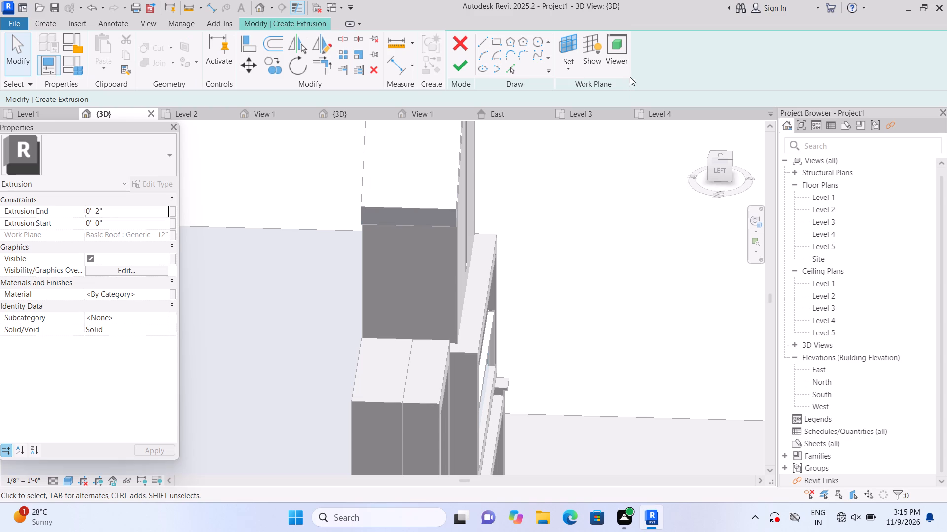
click(574, 71)
click(593, 112)
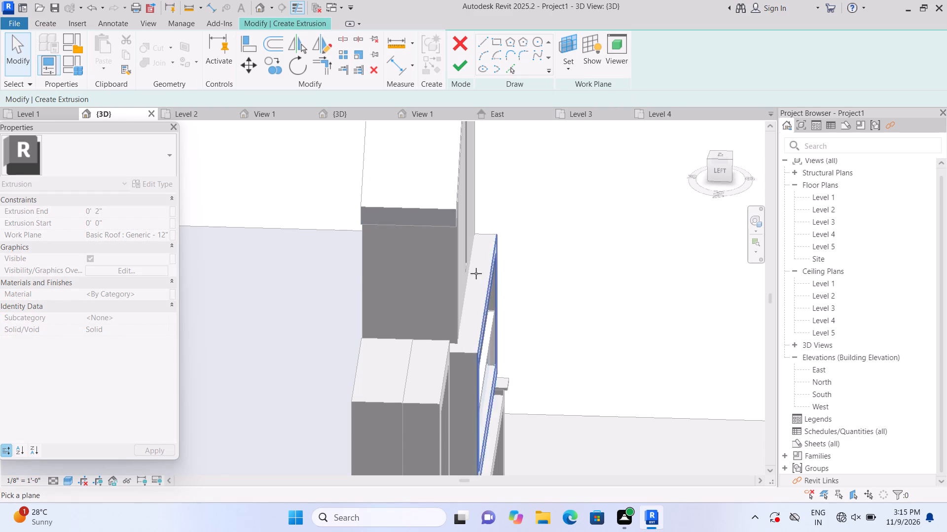
scroll(463, 276, up, 1)
click(441, 261)
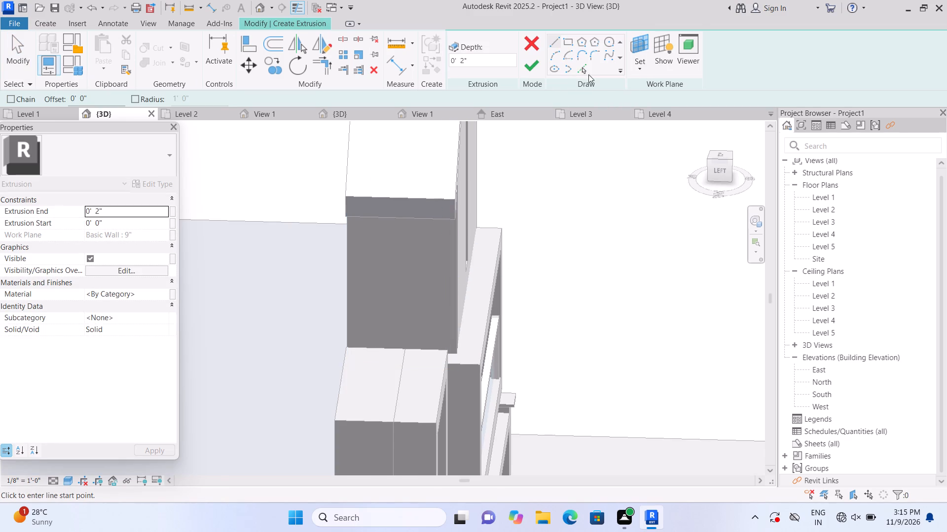
Sketch two vertically stacked squares, about 11" wide, on the upper part of the tower's side wall.
click(570, 39)
scroll(388, 265, up, 2)
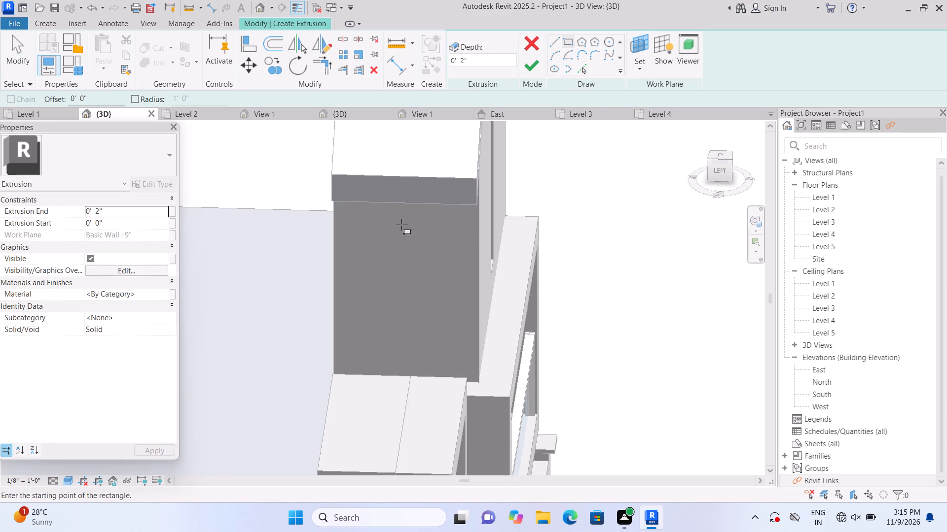
click(398, 219)
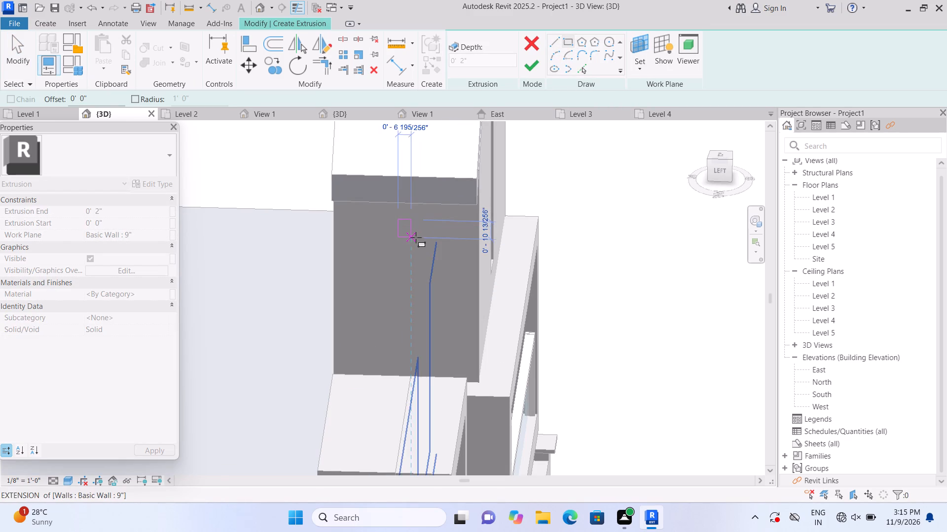
click(419, 238)
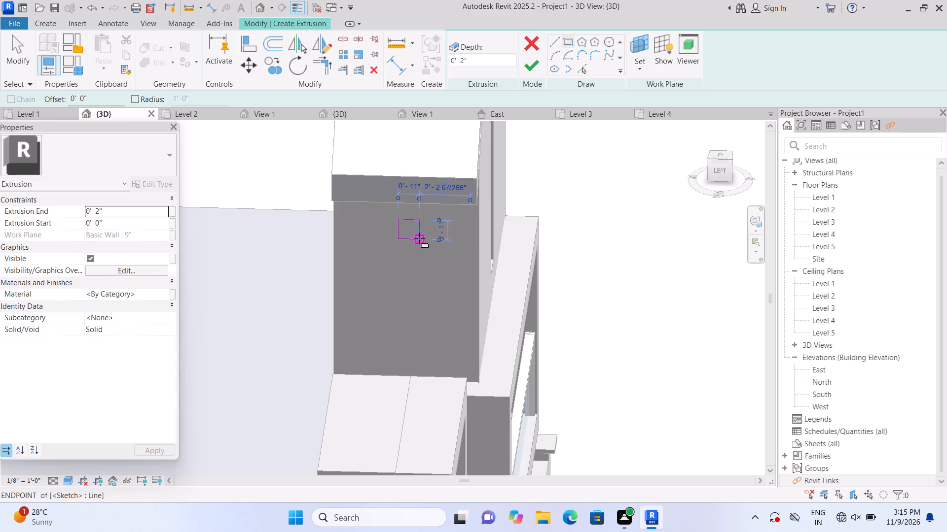
click(416, 262)
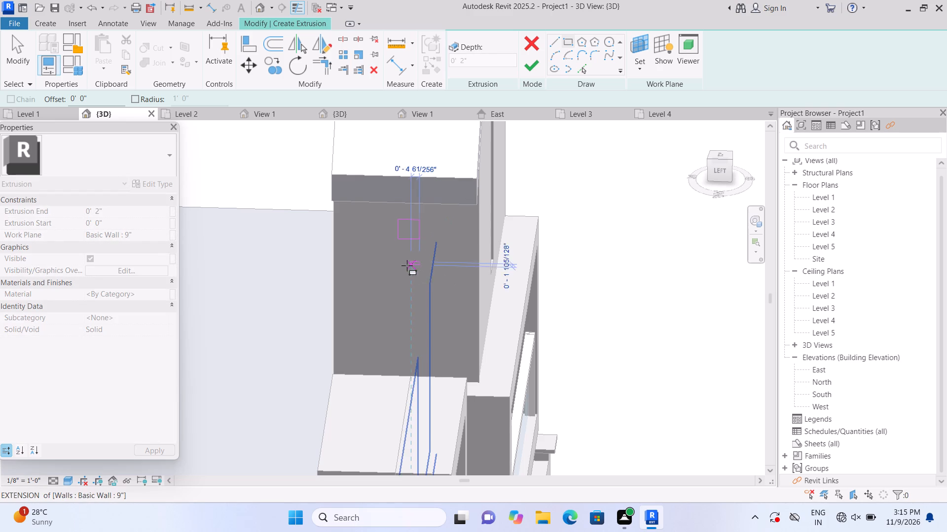
click(403, 282)
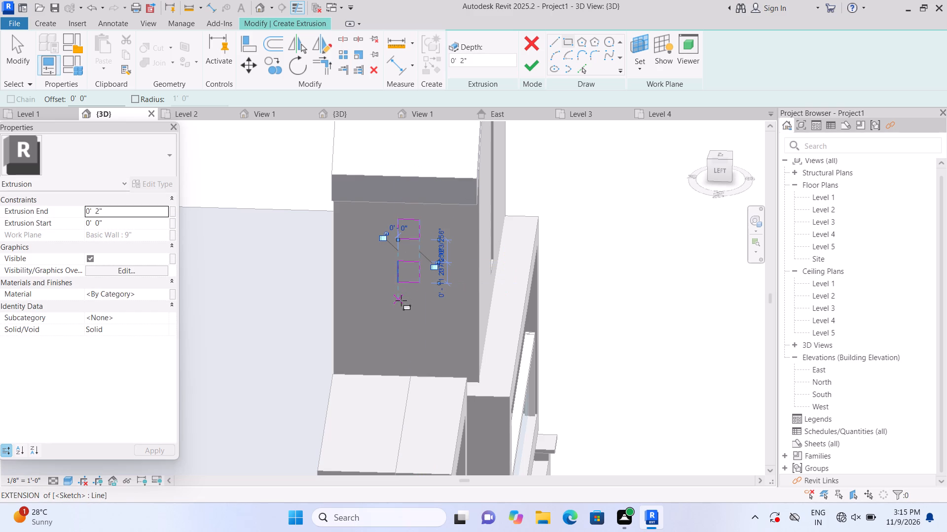
double_click(401, 306)
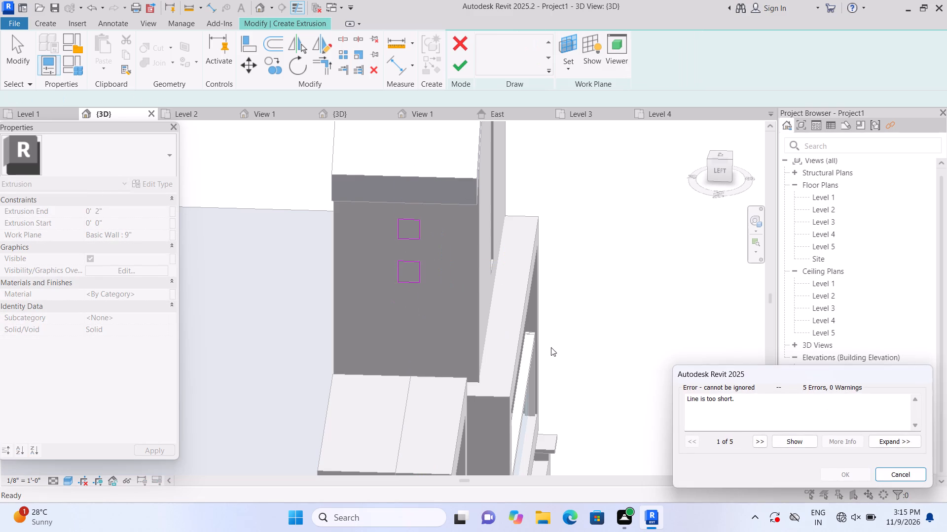
click(890, 471)
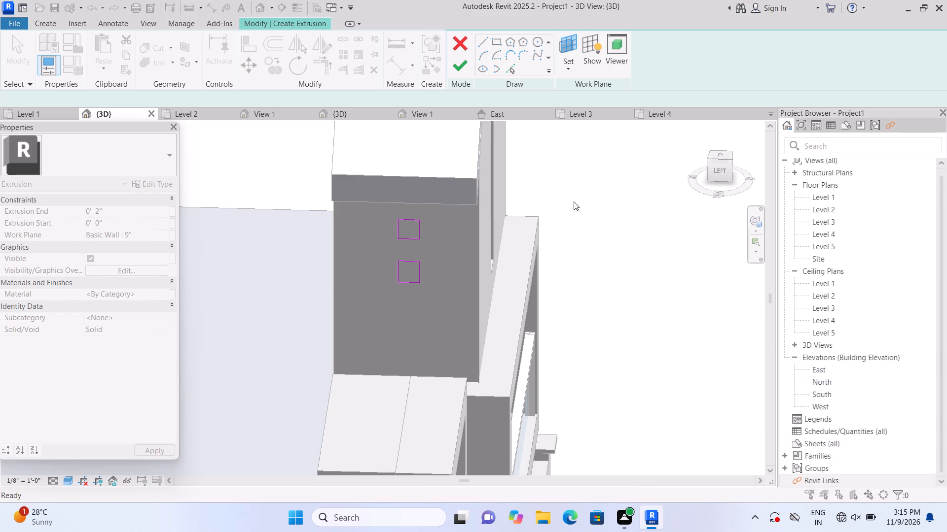
Sketch a third and fourth rectangle, each about 11" wide, aligned below the first two squares on the tower wall.
click(497, 41)
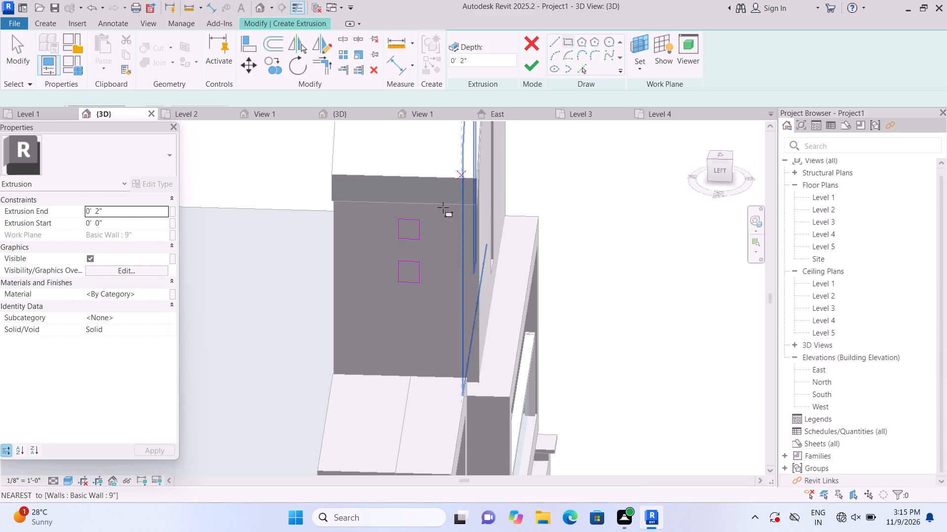
click(402, 299)
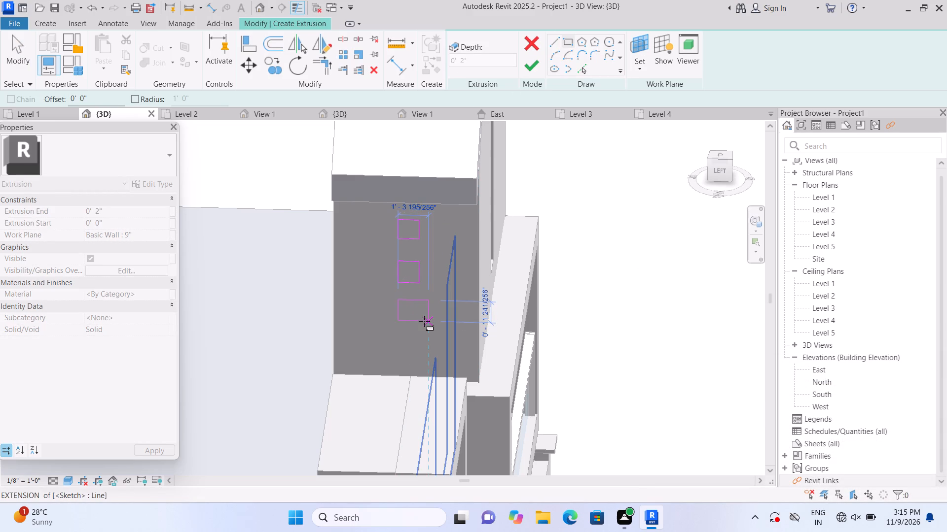
click(422, 320)
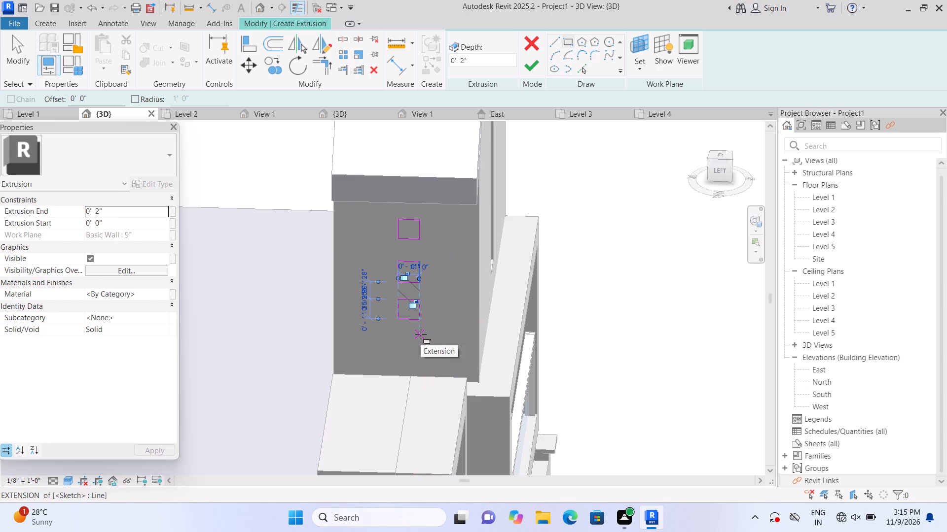
click(421, 334)
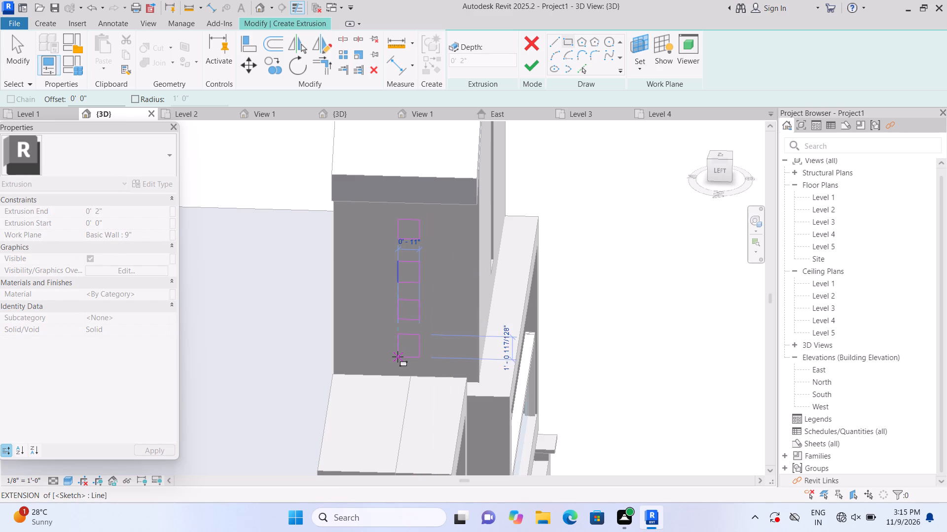
click(398, 355)
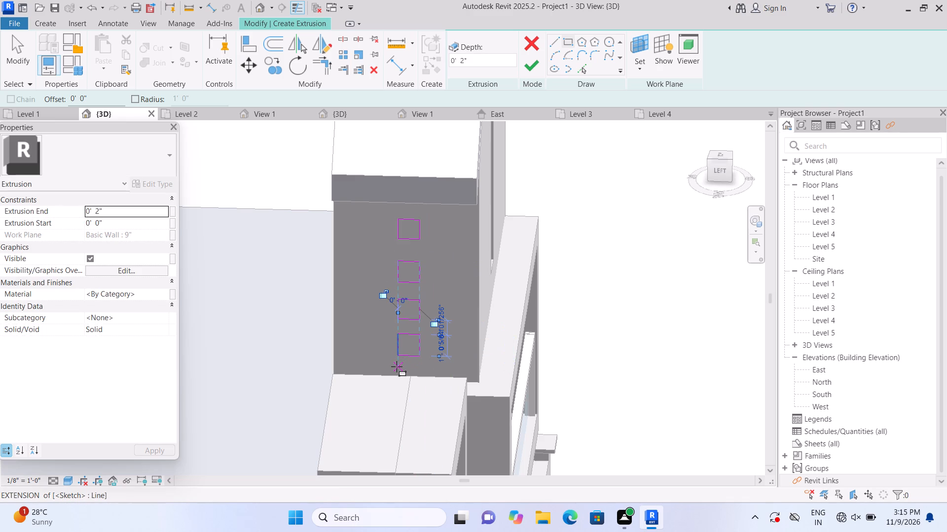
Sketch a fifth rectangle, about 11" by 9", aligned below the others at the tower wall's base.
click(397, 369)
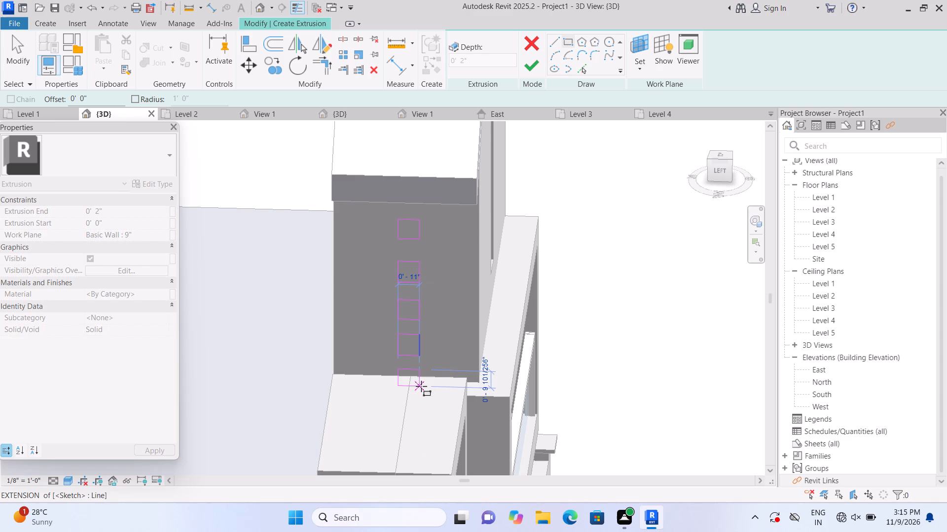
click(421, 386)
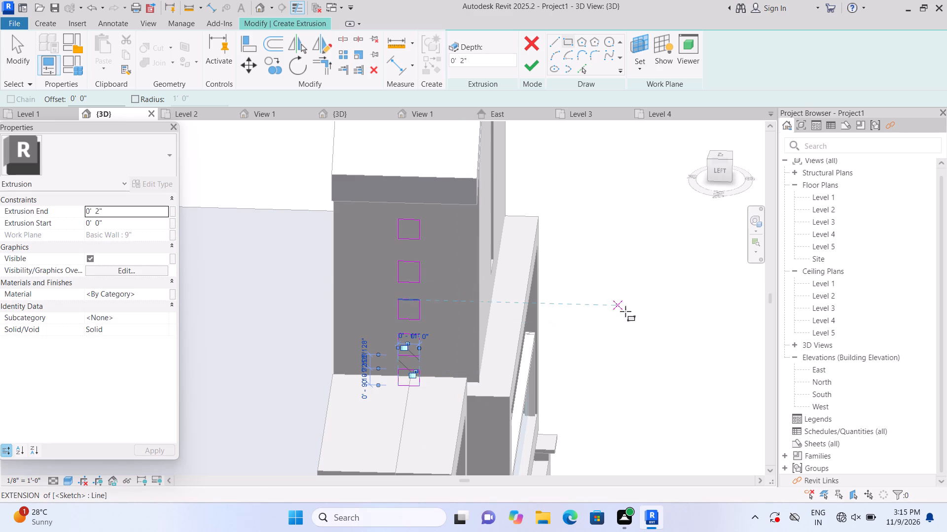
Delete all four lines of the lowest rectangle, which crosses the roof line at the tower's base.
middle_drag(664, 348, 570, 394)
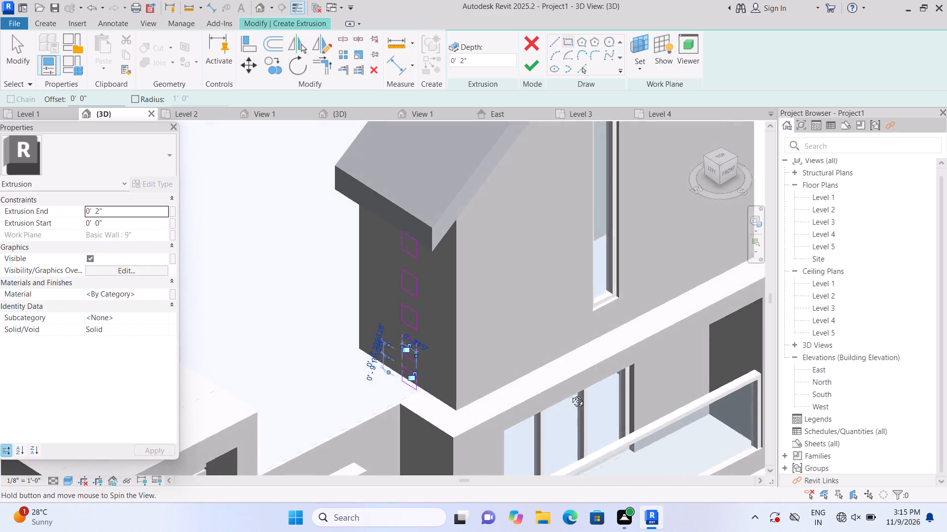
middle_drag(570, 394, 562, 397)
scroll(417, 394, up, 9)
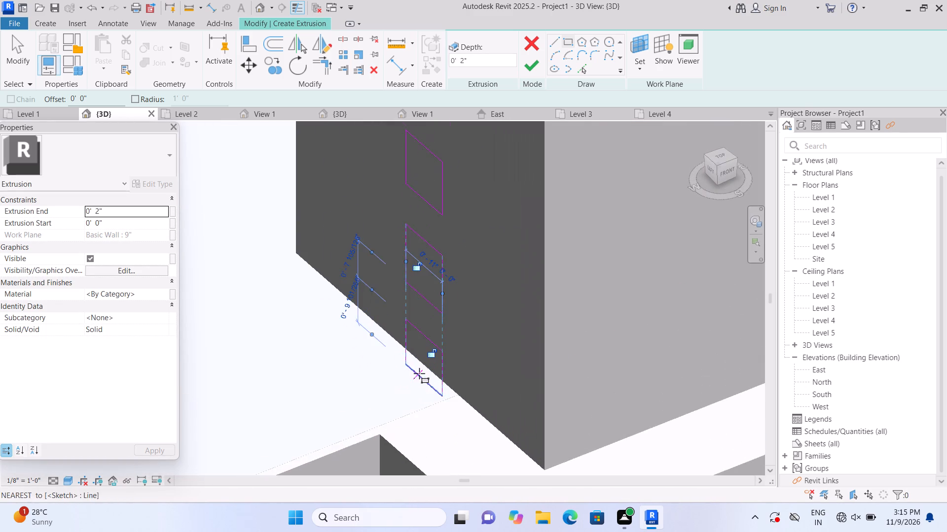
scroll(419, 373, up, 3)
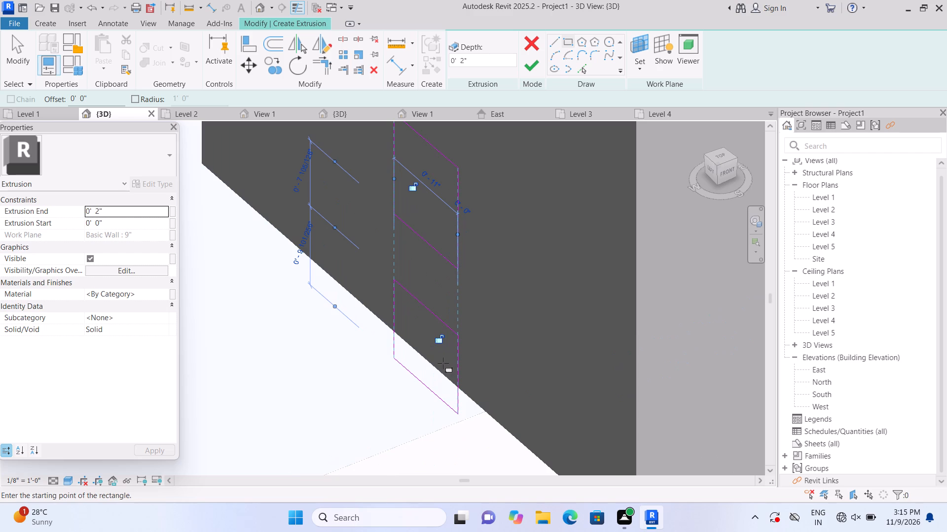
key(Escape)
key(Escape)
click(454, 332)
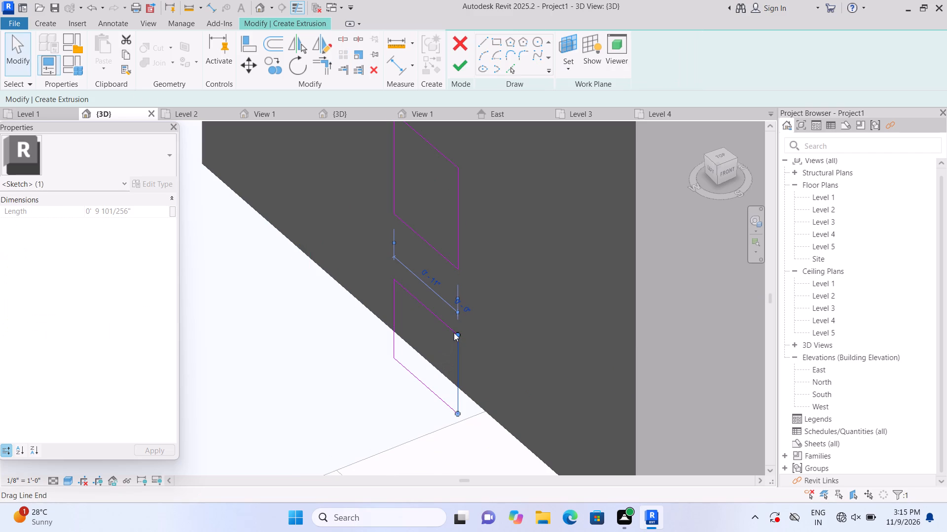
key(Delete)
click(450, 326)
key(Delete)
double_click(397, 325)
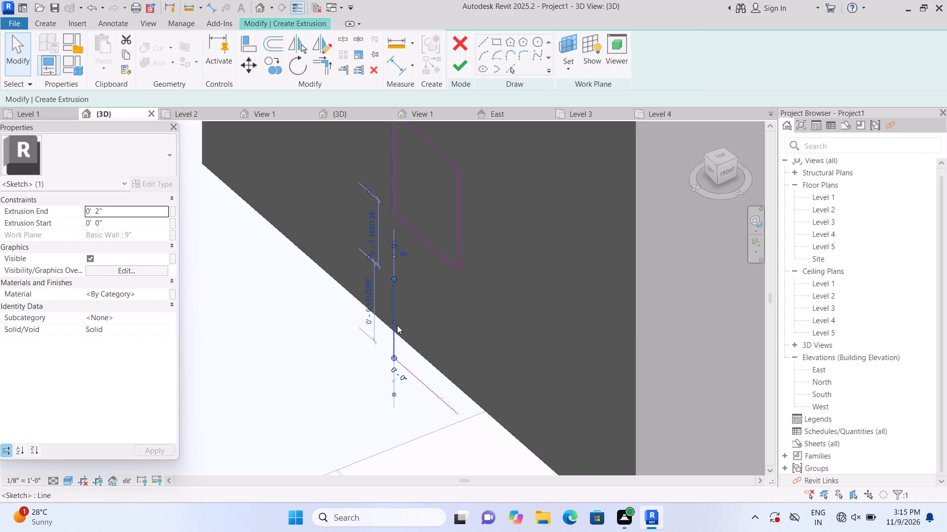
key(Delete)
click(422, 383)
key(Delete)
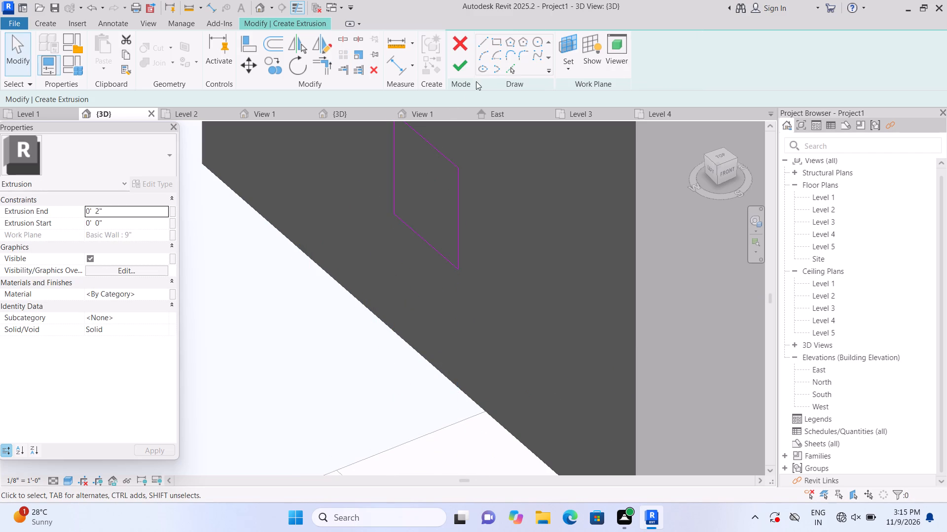
Sketch a smaller rectangle below the fourth one, just above the roof line, and finish the extrusion with a 2" depth.
double_click(492, 42)
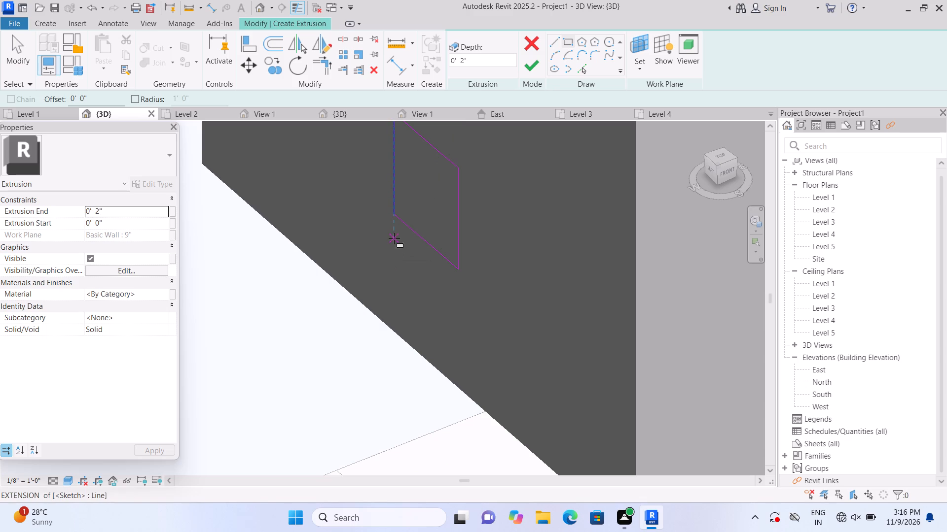
click(391, 256)
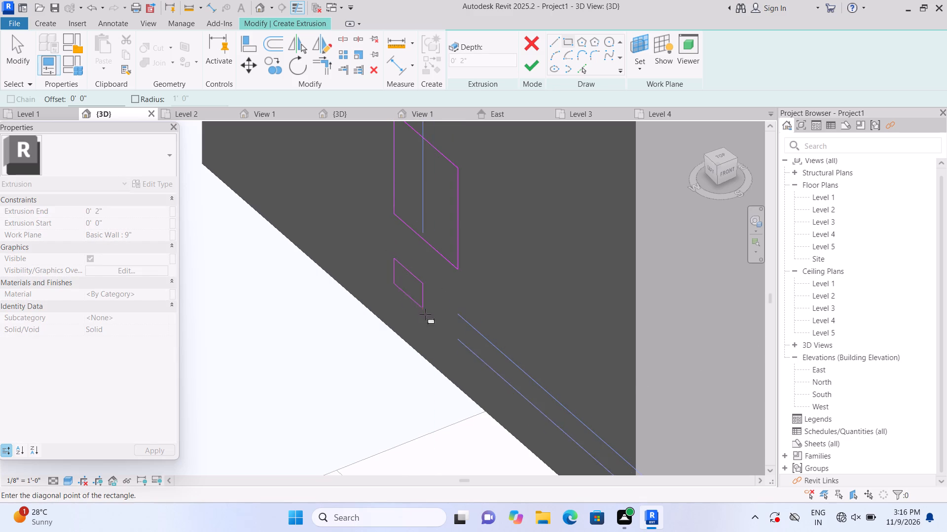
click(436, 344)
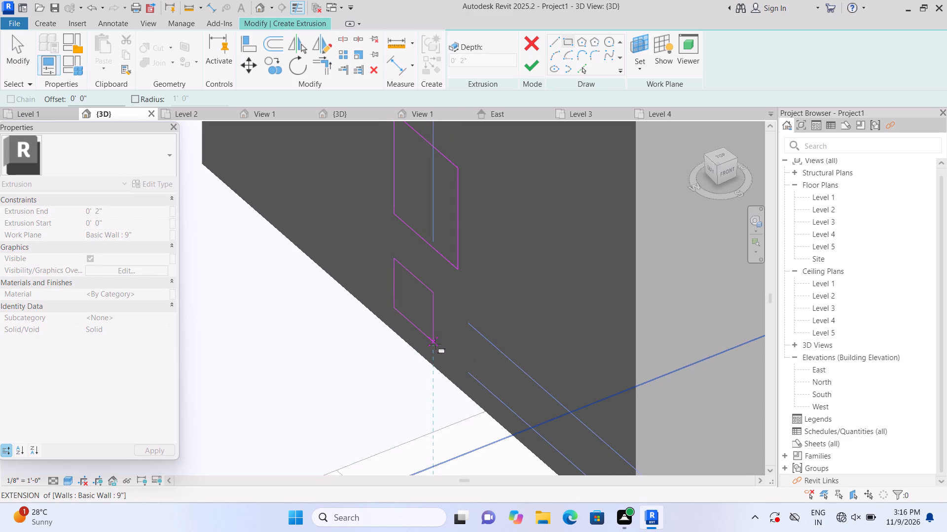
click(532, 71)
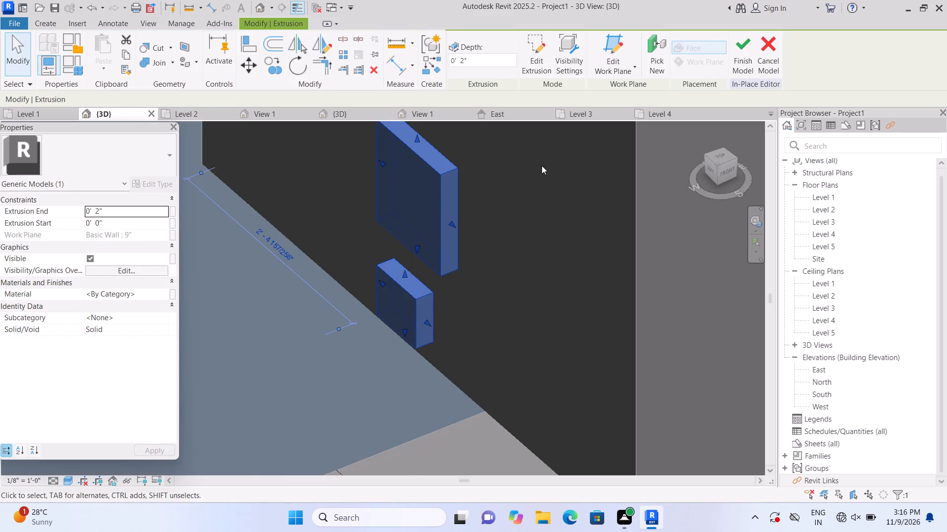
Shrink the second-lowest block by moving its bottom face up, its rear side inward and its top face down.
scroll(544, 170, down, 12)
scroll(541, 191, up, 3)
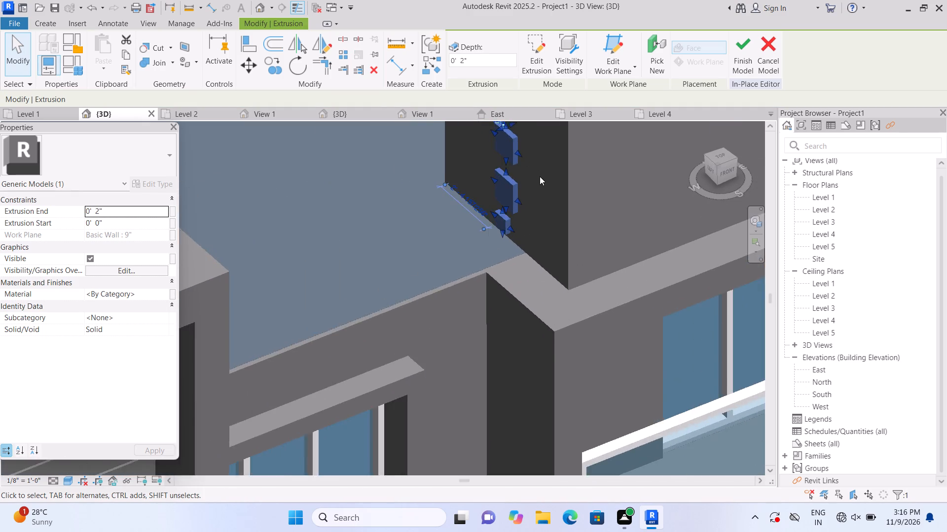
scroll(540, 176, up, 6)
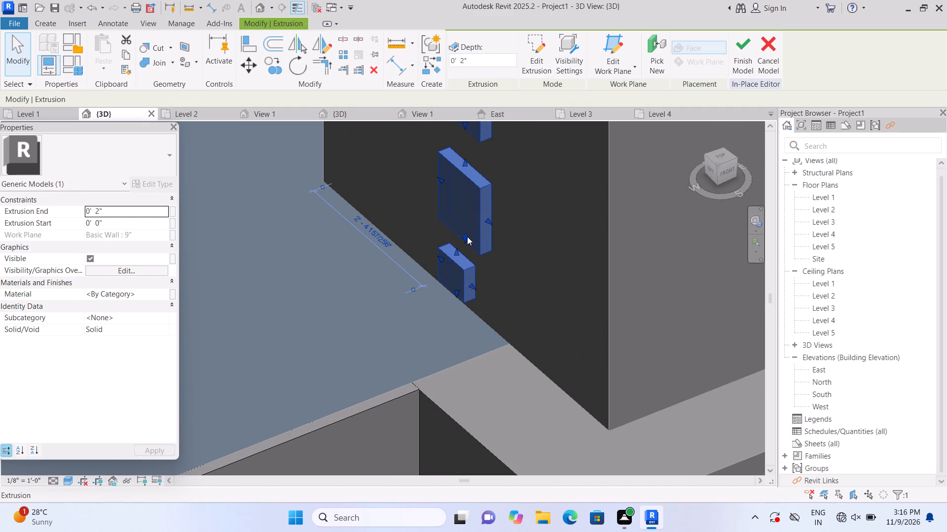
drag(464, 235, 462, 226)
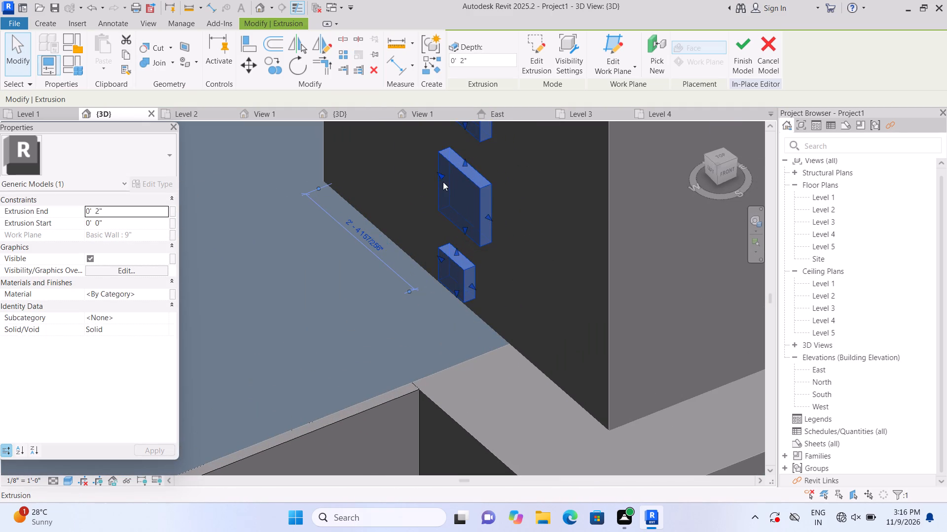
drag(442, 176, 458, 185)
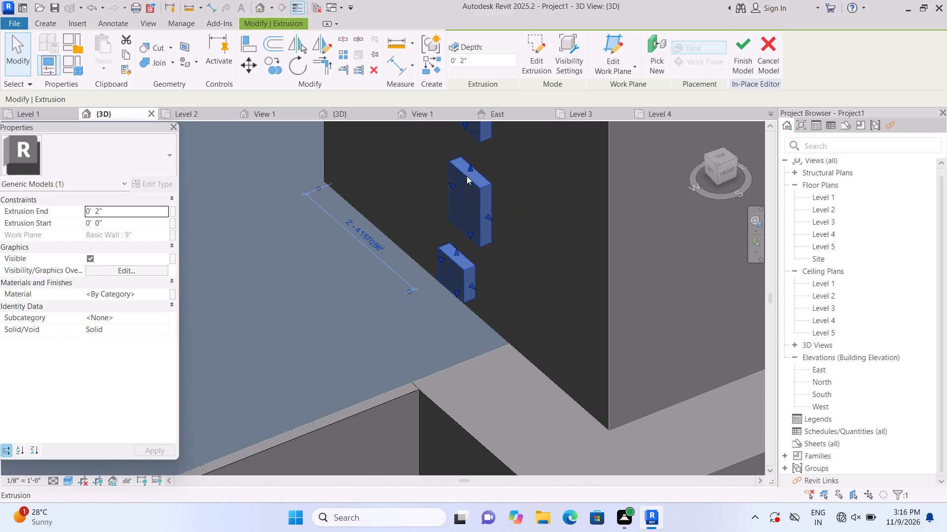
drag(469, 168, 472, 186)
scroll(479, 182, down, 2)
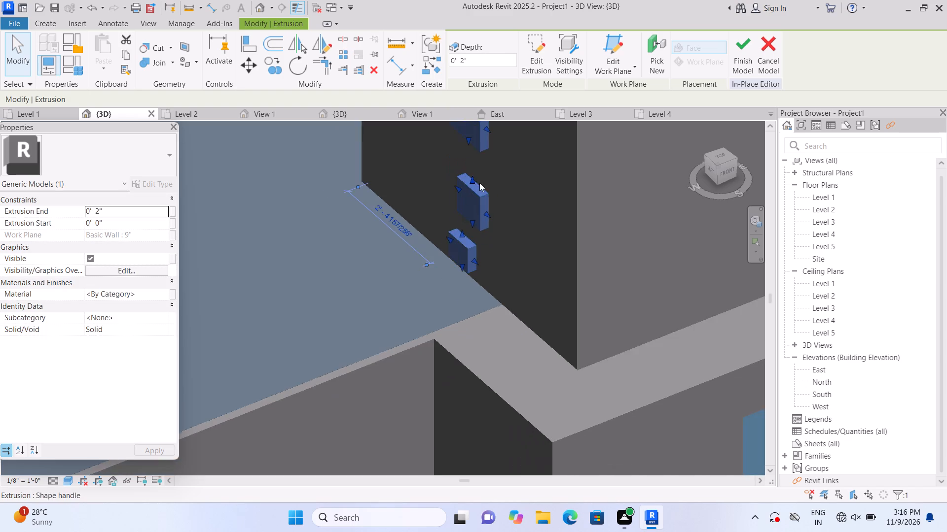
scroll(479, 183, down, 6)
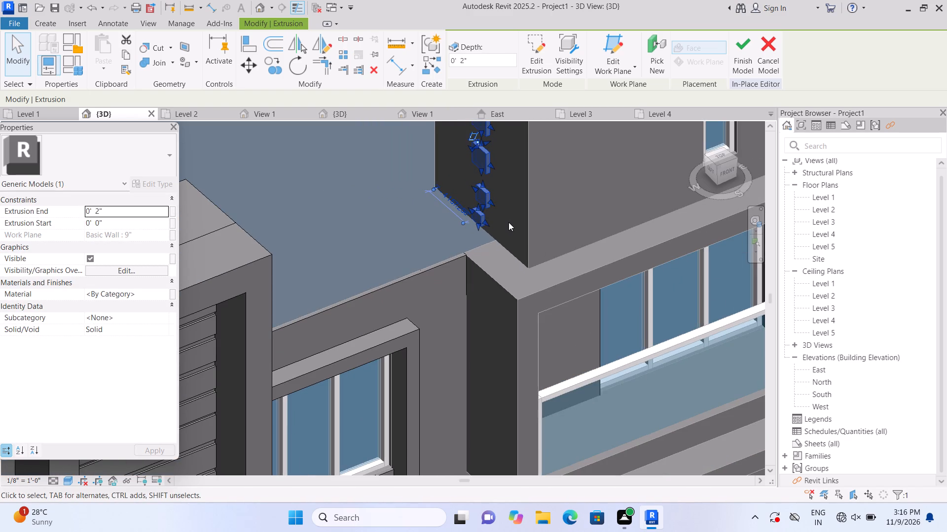
Delete the selected stacked-block extrusion from the gabled tower's side wall.
key(Delete)
Start a new extrusion with the face of the gabled tower's side wall picked as its work plane.
shift+middle_drag(427, 208, 461, 231)
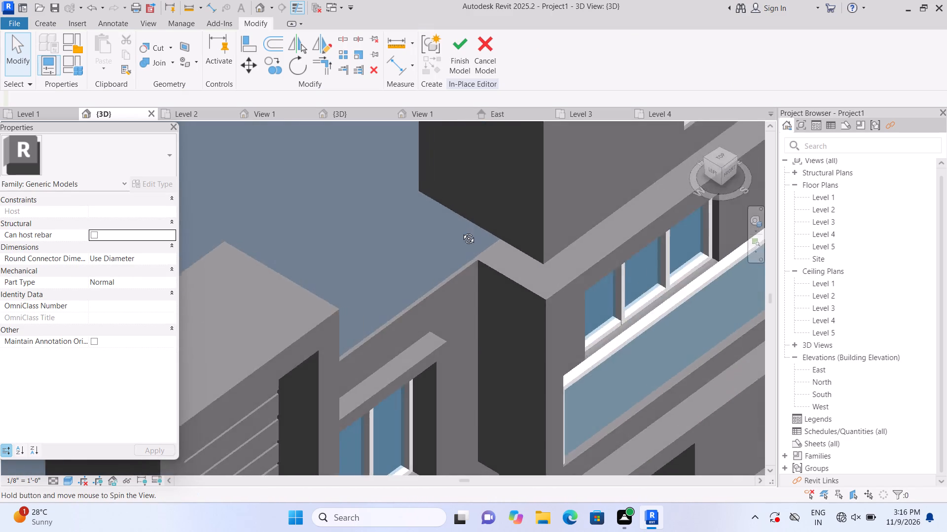
shift+middle_drag(461, 231, 515, 167)
scroll(480, 166, up, 1)
middle_drag(480, 166, 486, 299)
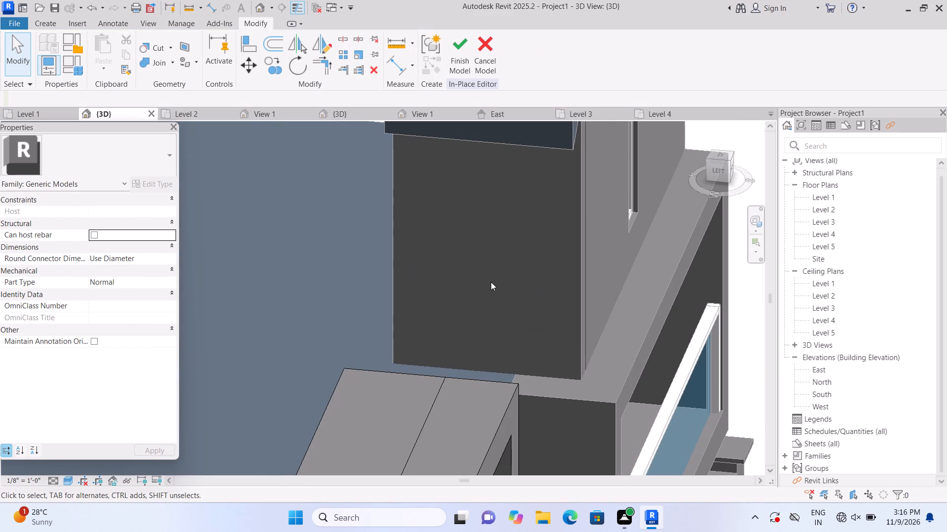
shift+middle_drag(474, 332, 484, 313)
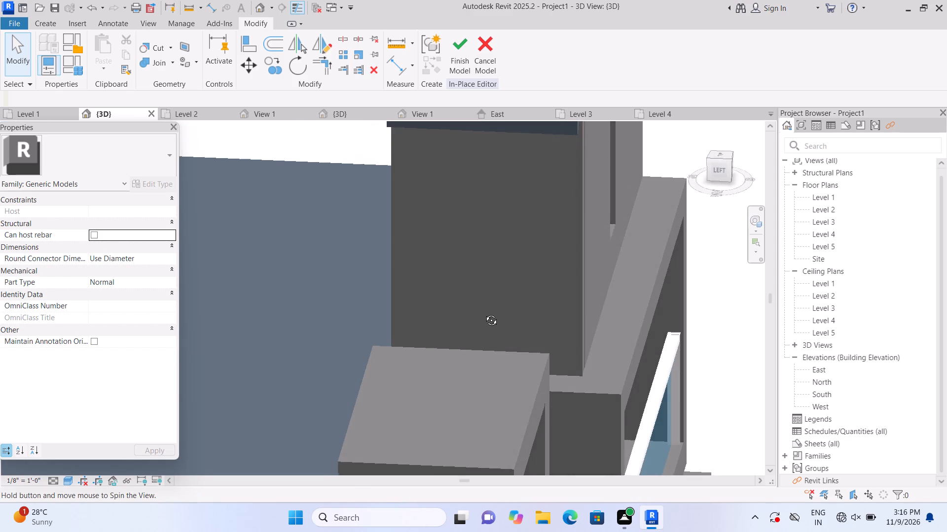
shift+middle_drag(484, 313, 479, 315)
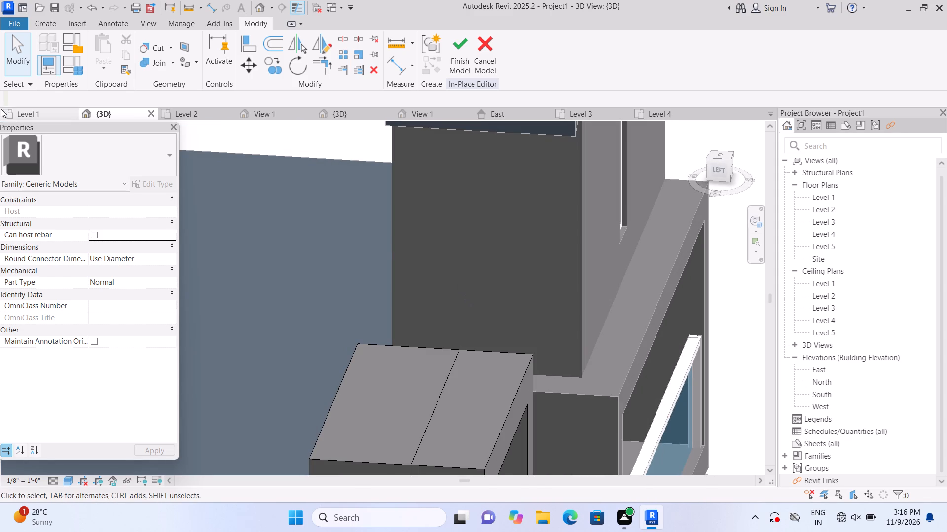
click(49, 26)
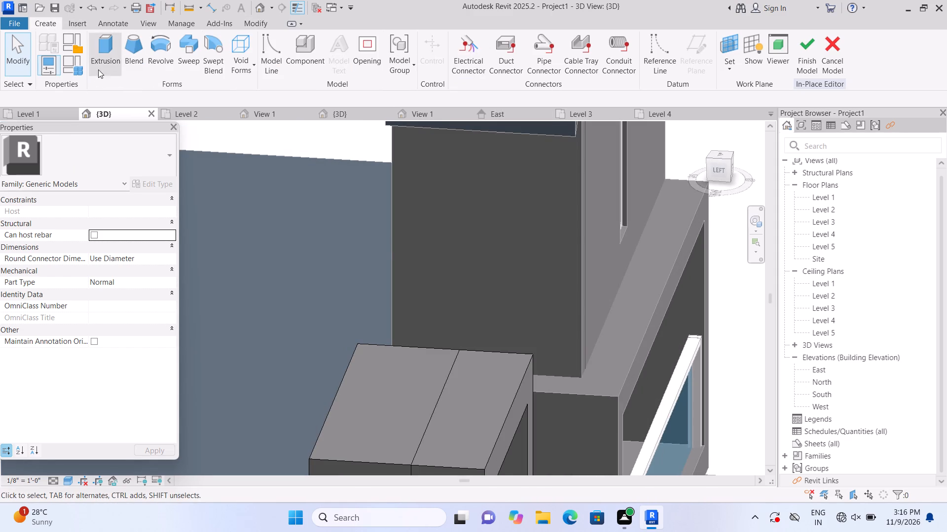
click(109, 60)
click(112, 59)
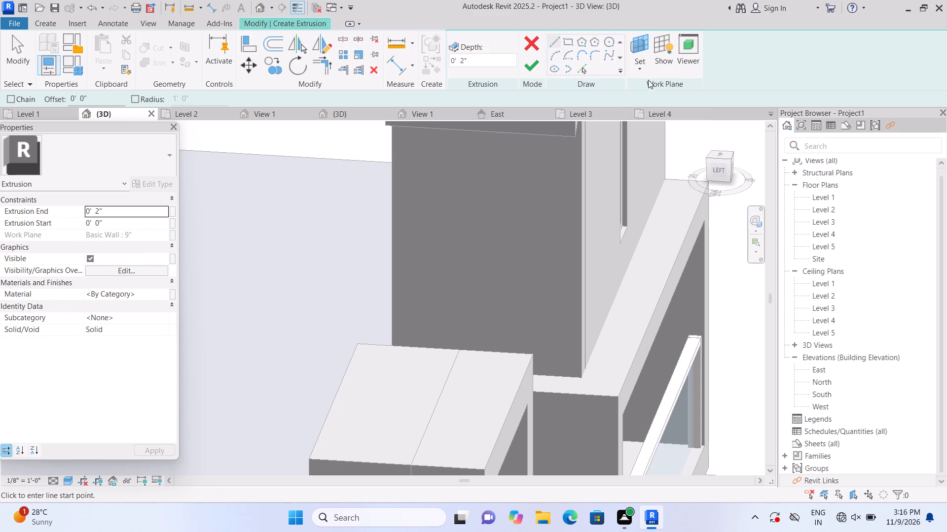
click(642, 70)
click(662, 118)
click(469, 298)
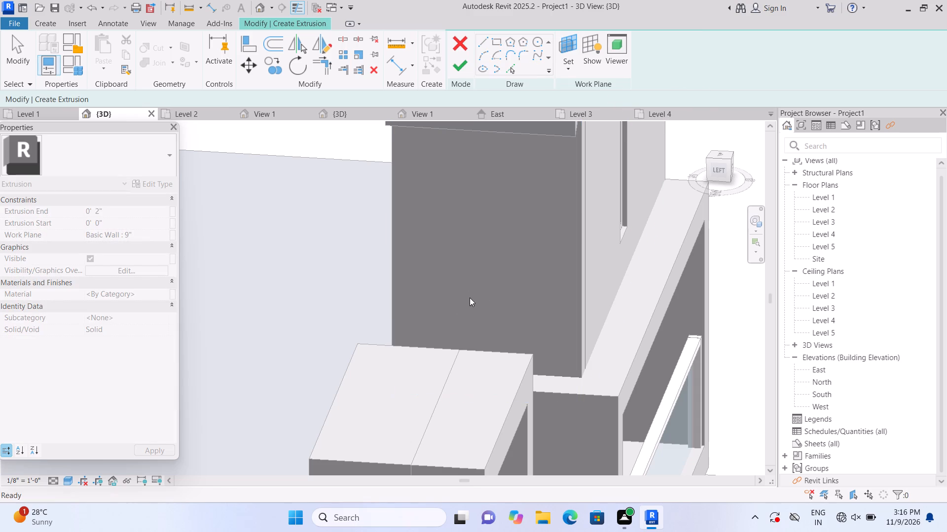
Sketch two small rectangles about 5.5" wide, aligned one below the other on the upper middle of the tower's side wall.
click(566, 44)
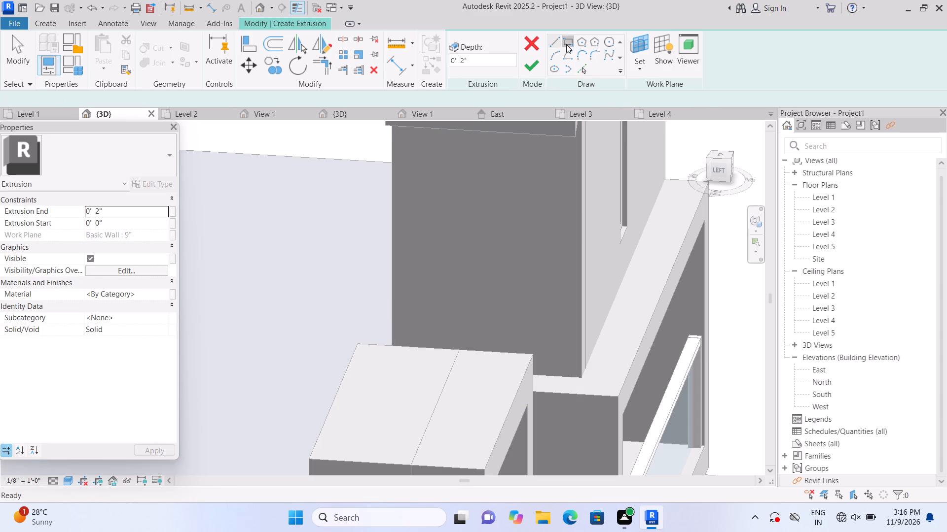
shift+middle_drag(442, 331, 459, 342)
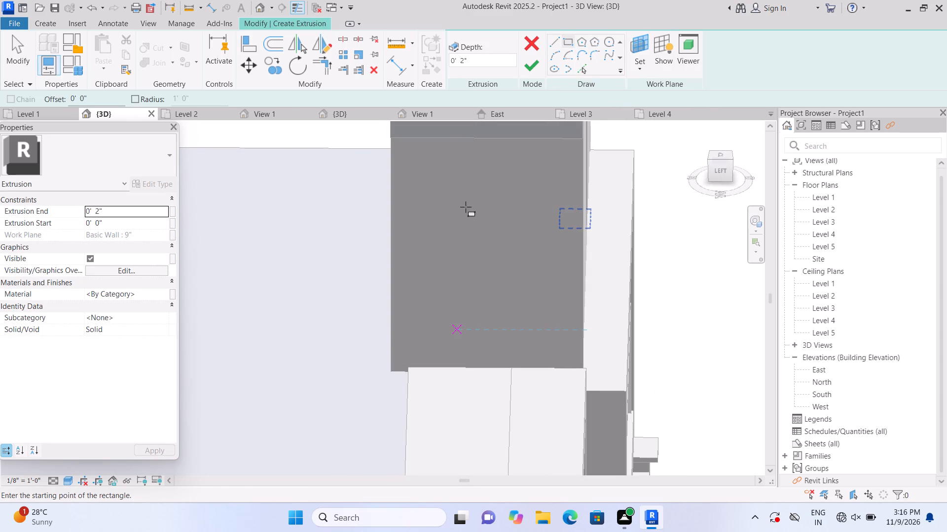
click(479, 174)
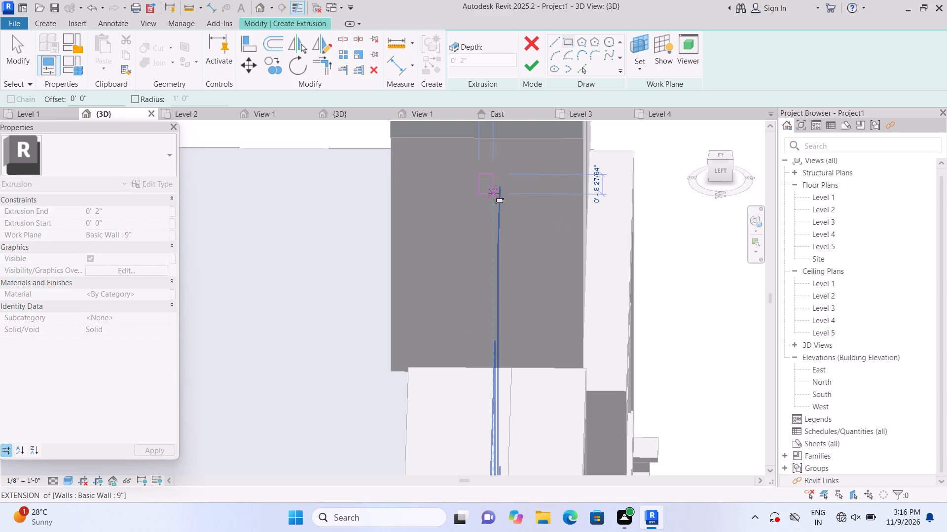
click(492, 189)
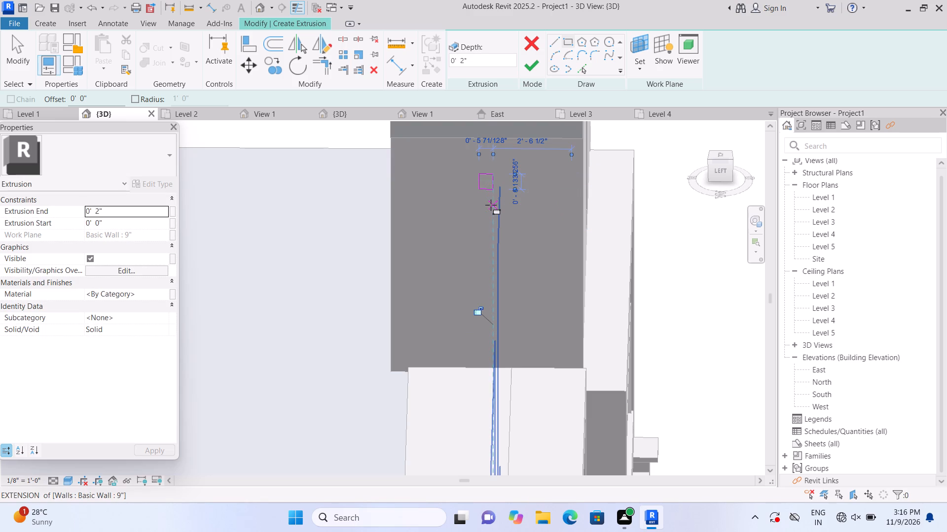
click(491, 208)
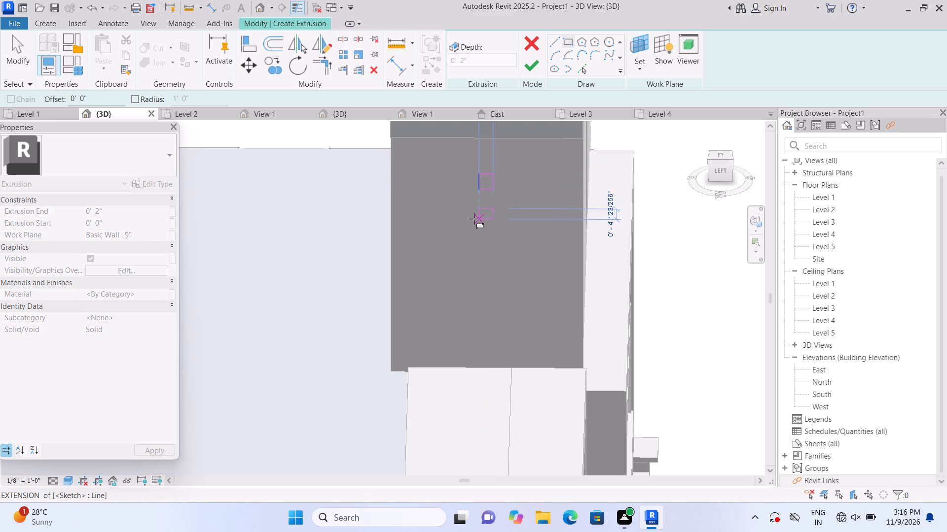
click(478, 224)
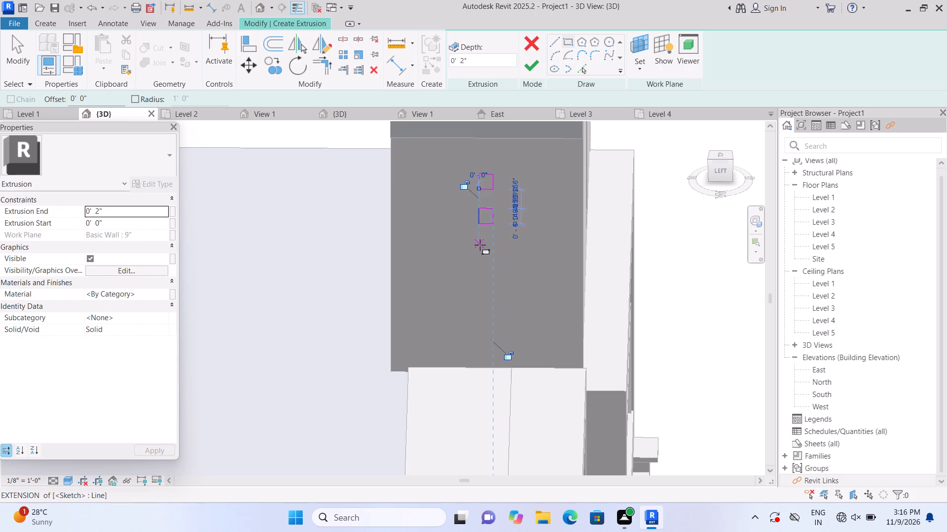
double_click(480, 245)
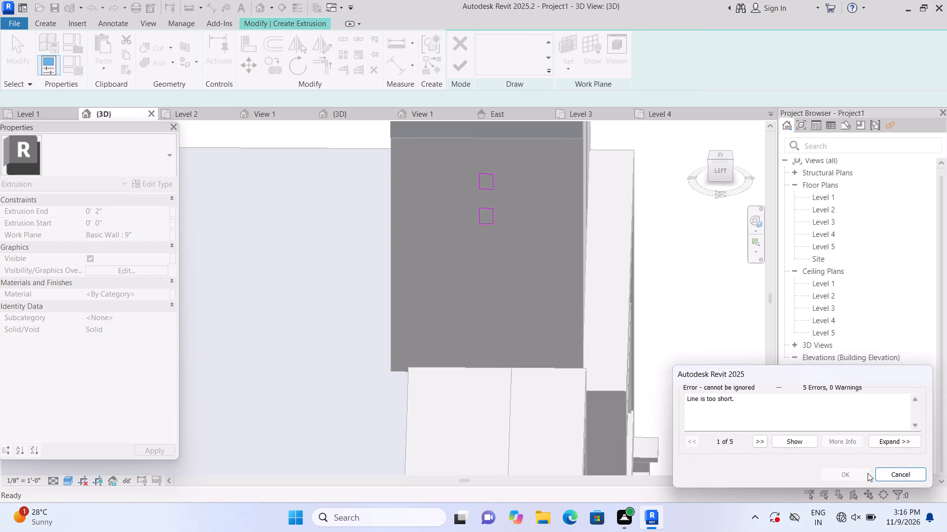
click(894, 477)
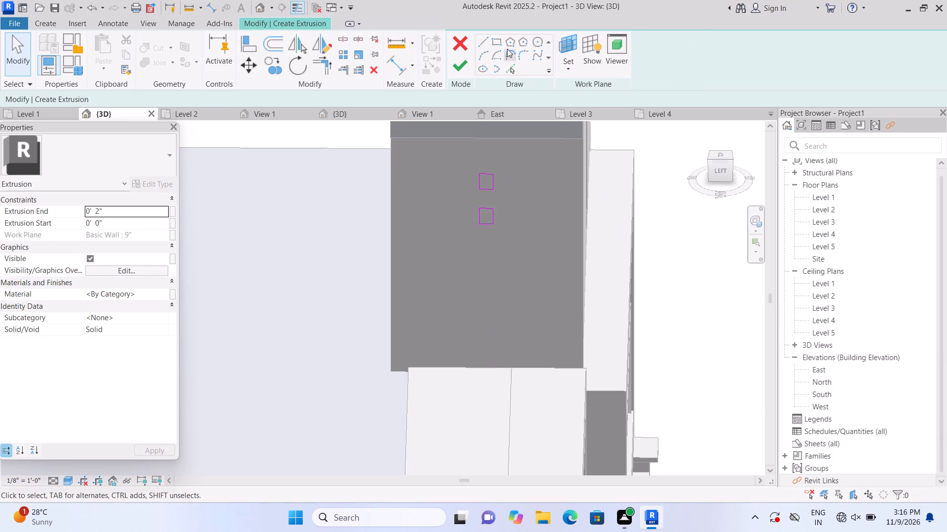
Sketch four more rectangles of the same width aligned below, the lowest one shorter, and finish the extrusion with a 2" depth.
click(497, 42)
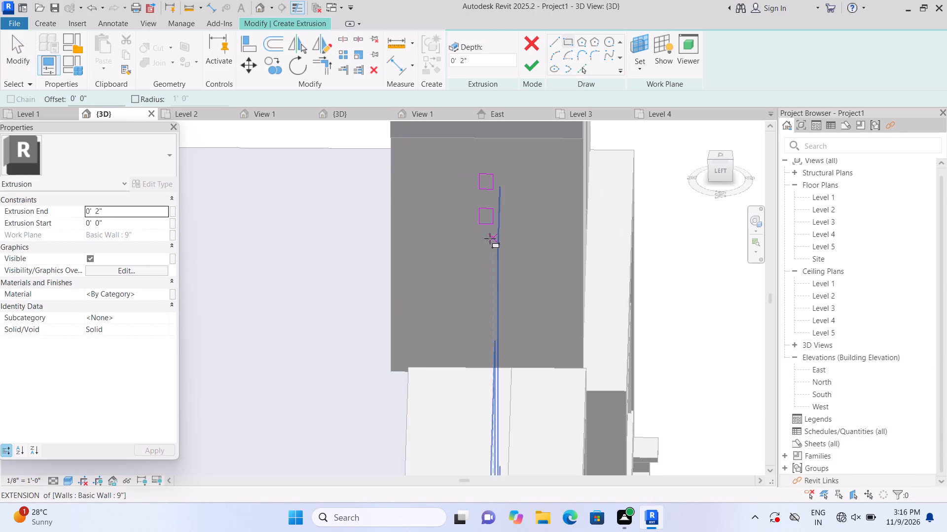
click(483, 243)
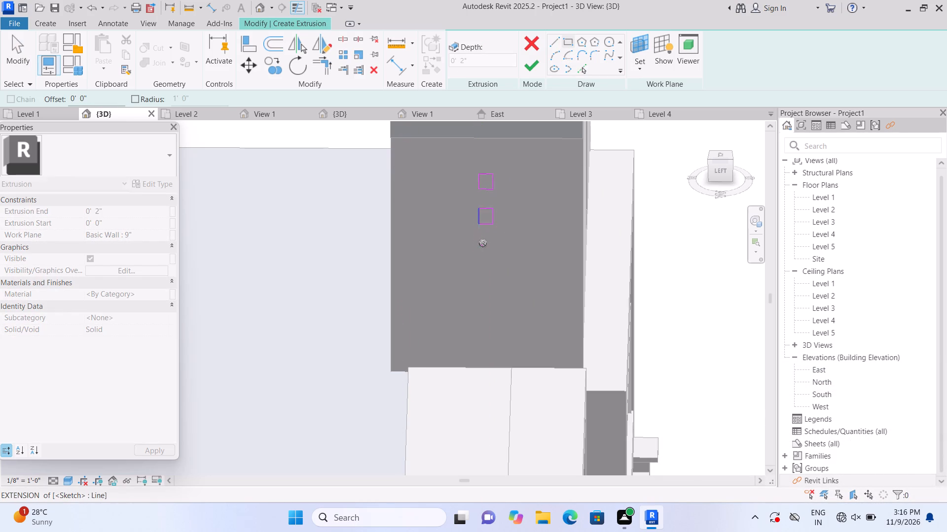
click(498, 260)
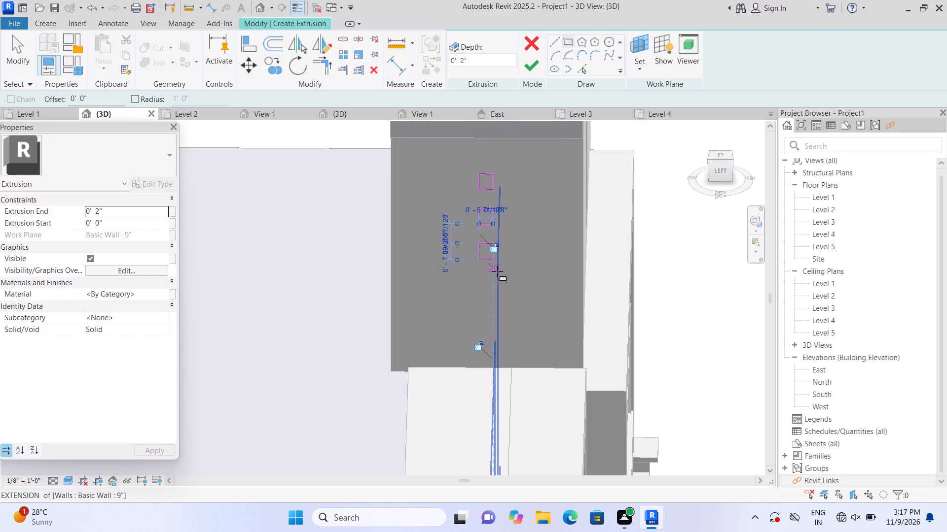
click(496, 280)
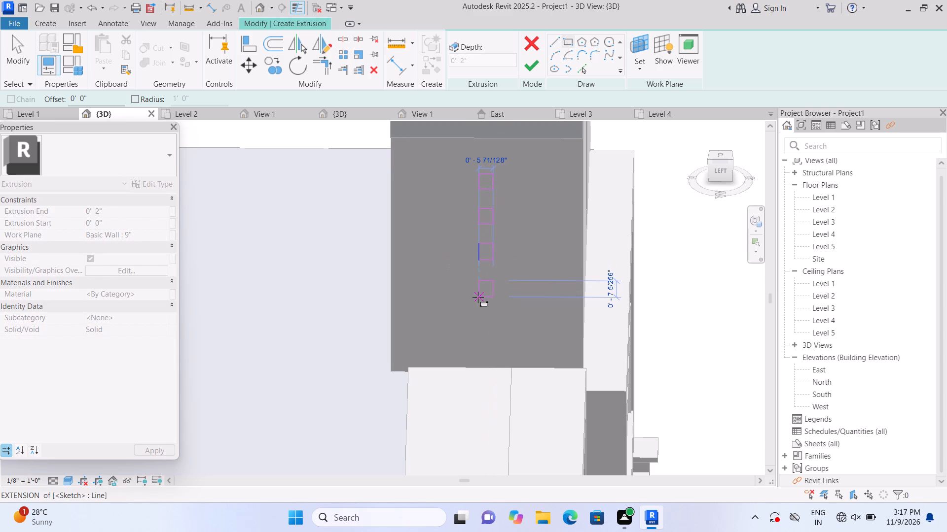
click(477, 297)
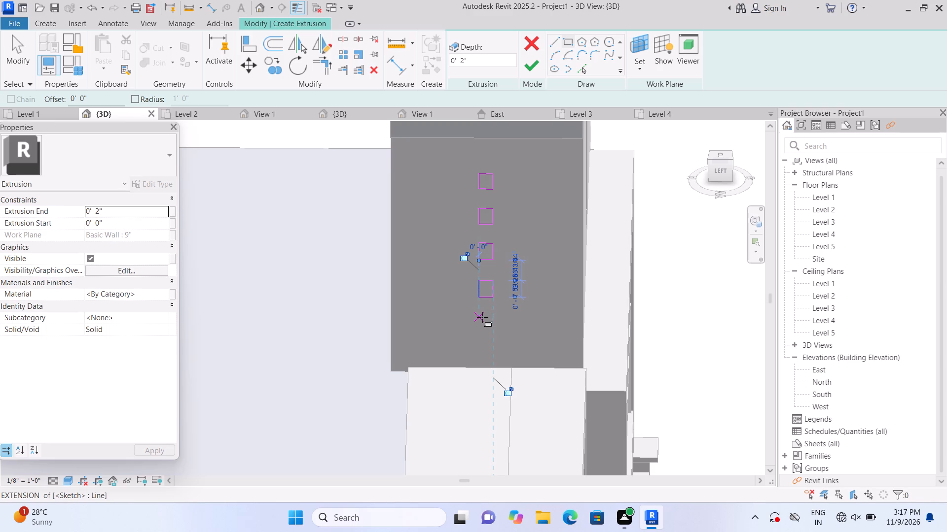
click(482, 318)
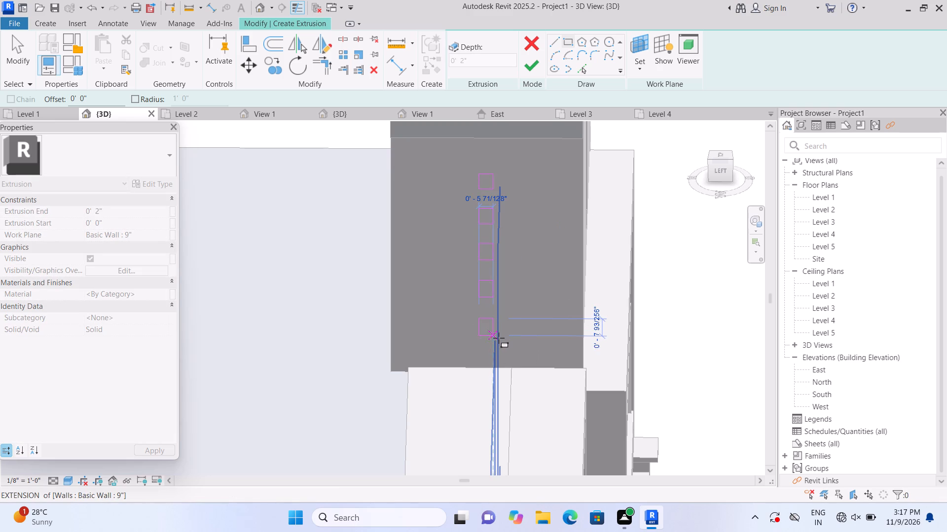
click(498, 334)
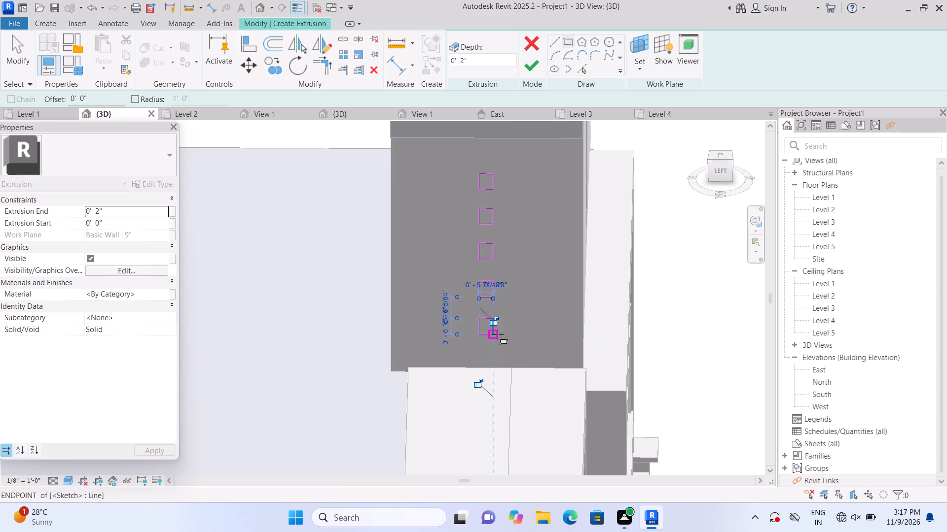
scroll(498, 355, up, 6)
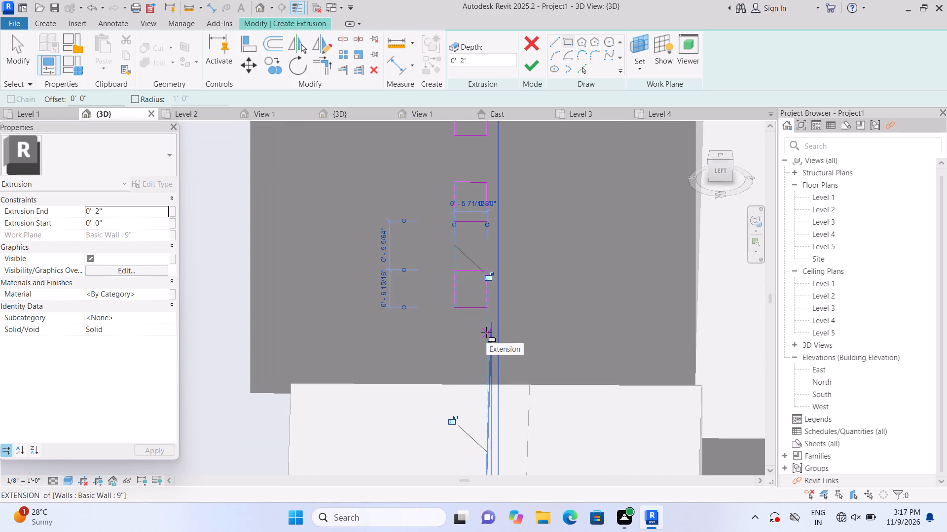
click(486, 332)
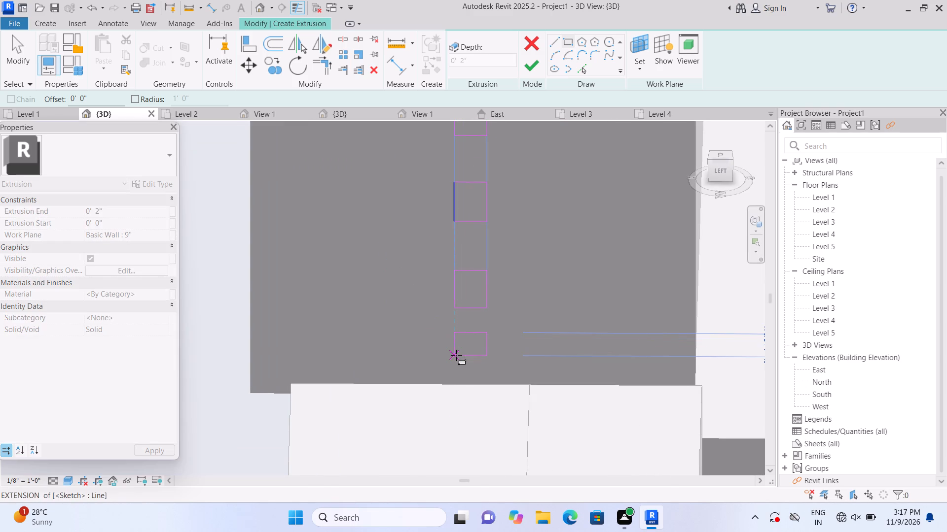
click(456, 355)
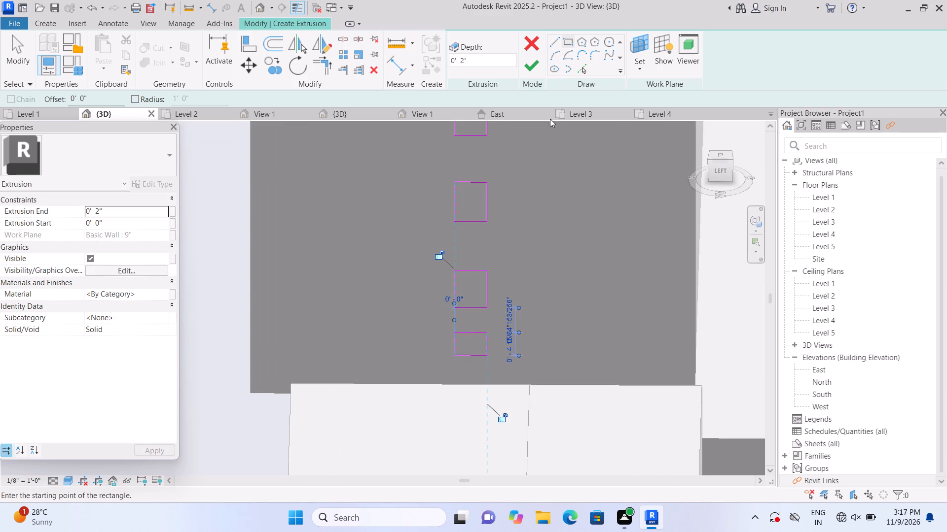
click(531, 69)
Stretch the extruded blocks from the tower wall across to the side of the louvred front block, a depth of 11' 5 3/4".
scroll(570, 296, down, 7)
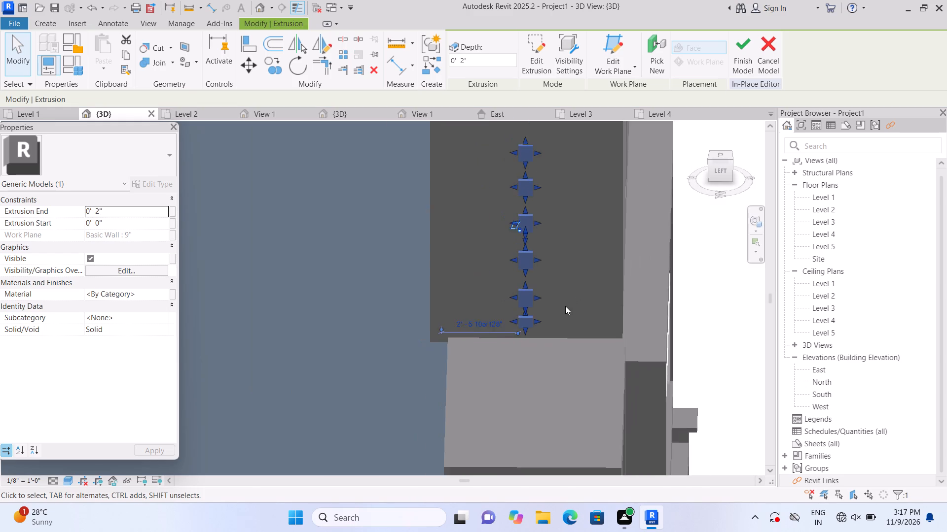
scroll(613, 348, down, 1)
shift+middle_drag(684, 332, 662, 360)
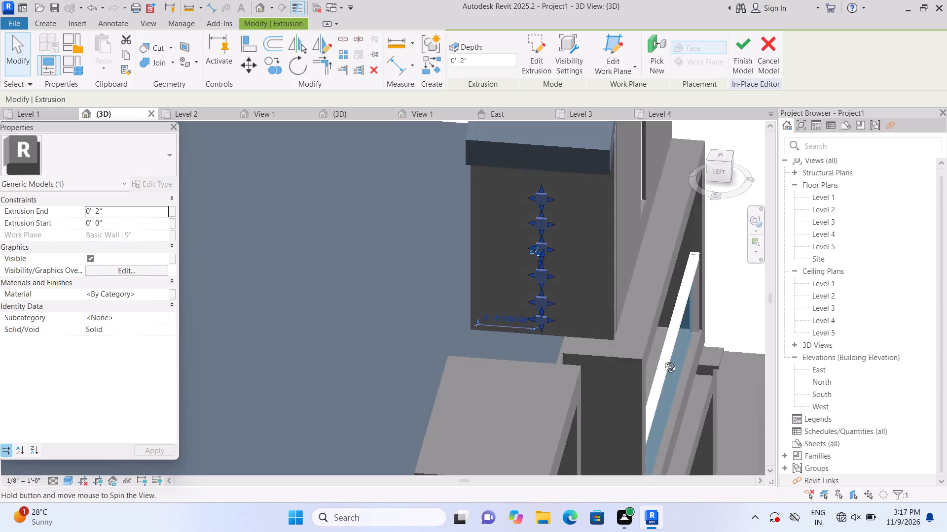
shift+middle_drag(662, 360, 451, 370)
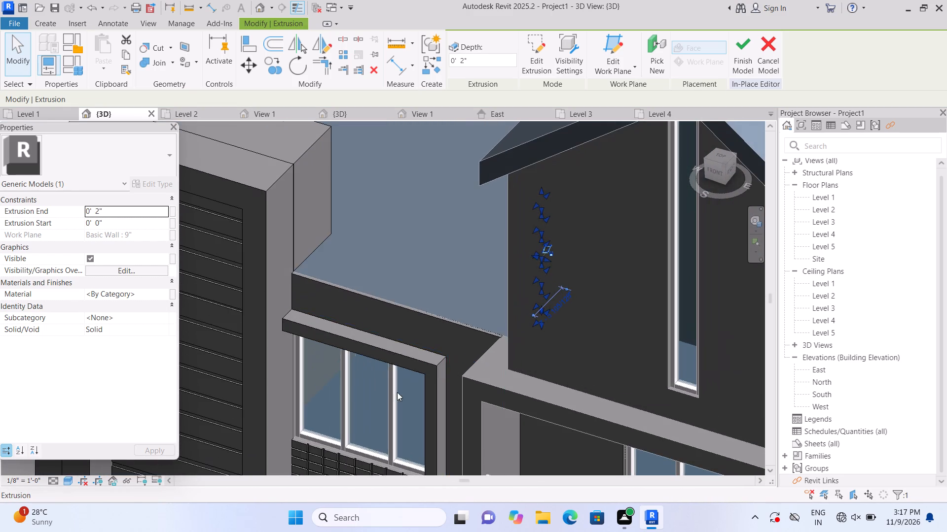
shift+middle_drag(410, 398, 454, 410)
scroll(478, 326, up, 2)
drag(552, 233, 548, 233)
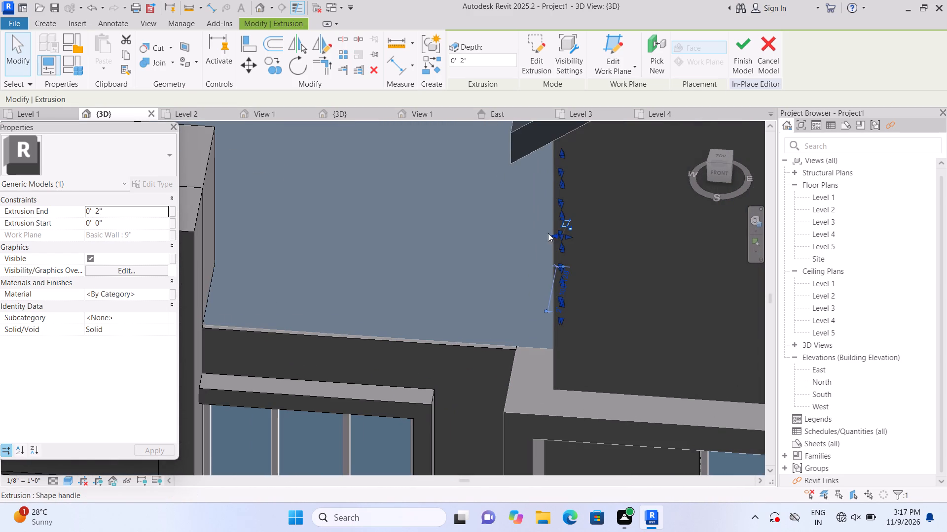
drag(548, 233, 320, 248)
scroll(351, 255, down, 6)
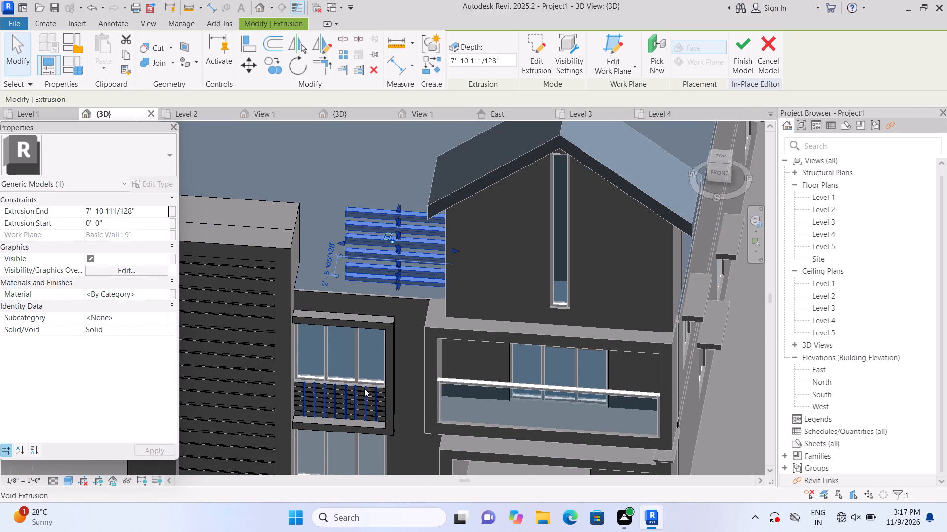
scroll(281, 215, up, 4)
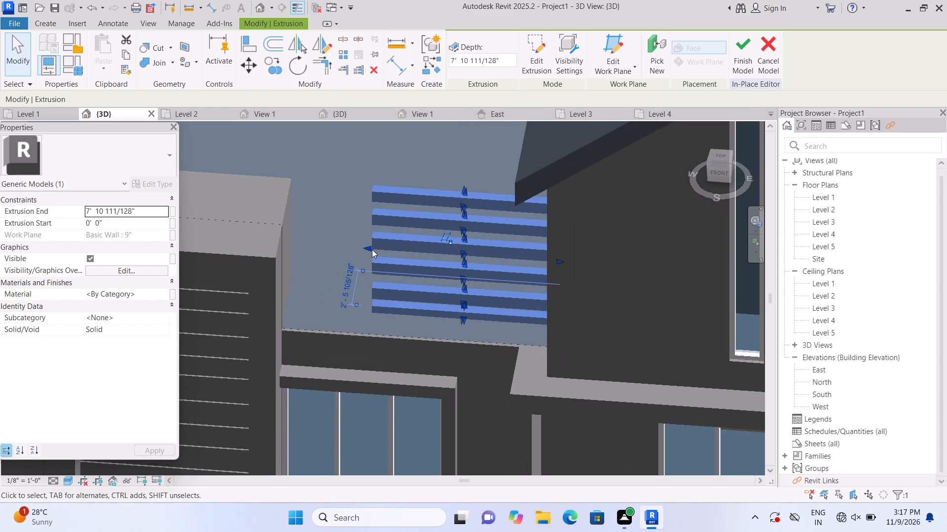
drag(367, 244, 292, 244)
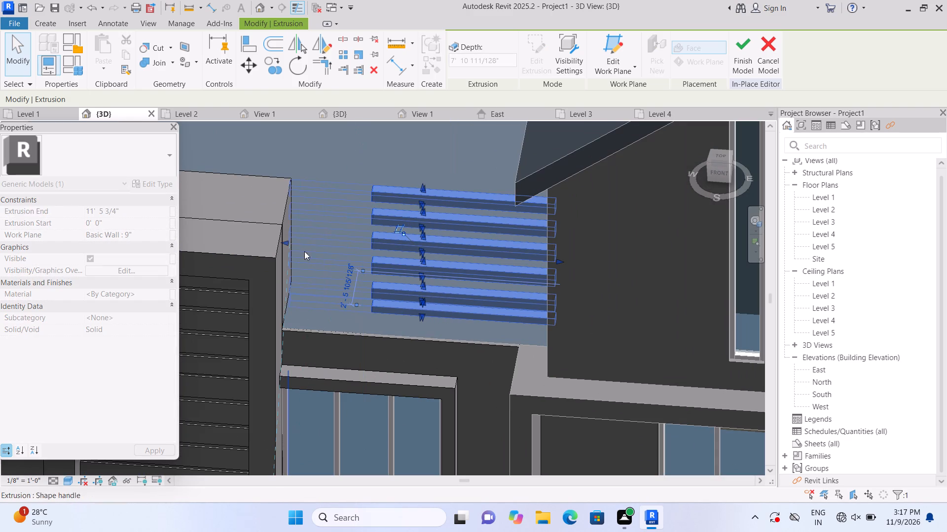
scroll(348, 258, down, 6)
scroll(400, 262, down, 2)
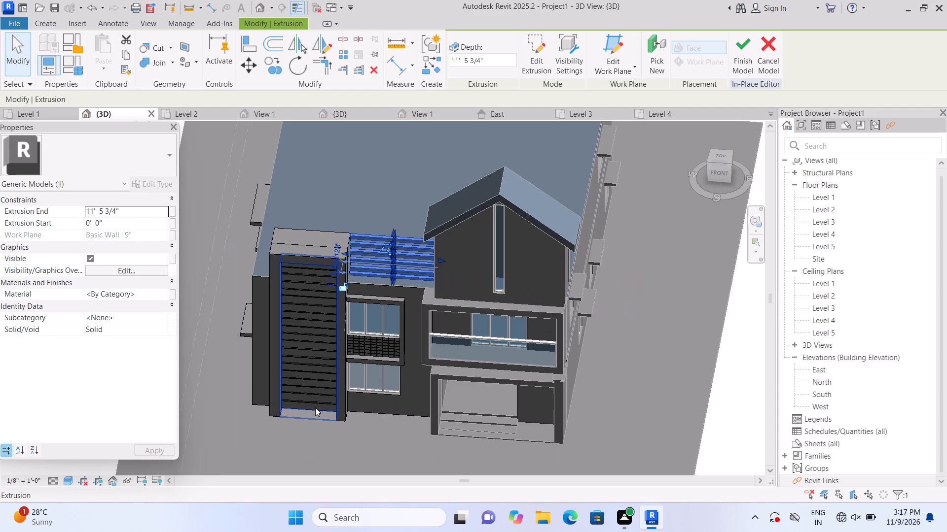
click(233, 442)
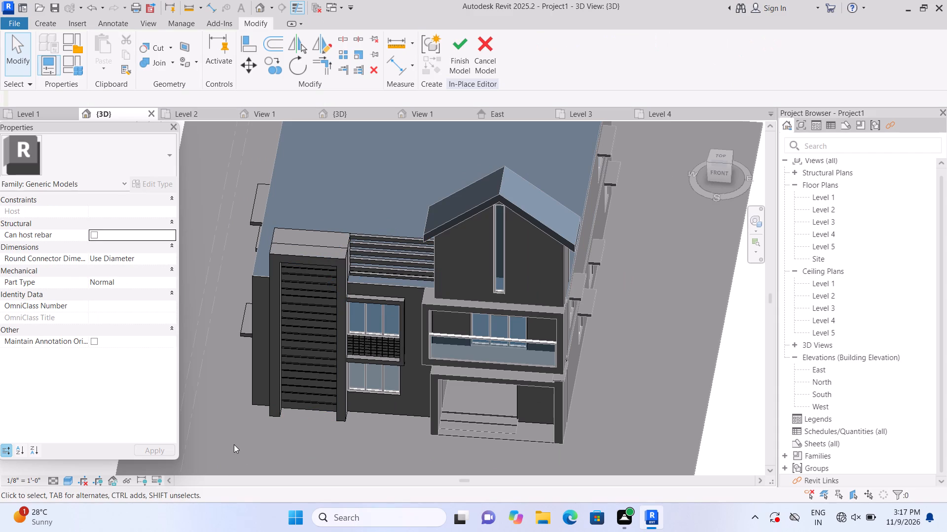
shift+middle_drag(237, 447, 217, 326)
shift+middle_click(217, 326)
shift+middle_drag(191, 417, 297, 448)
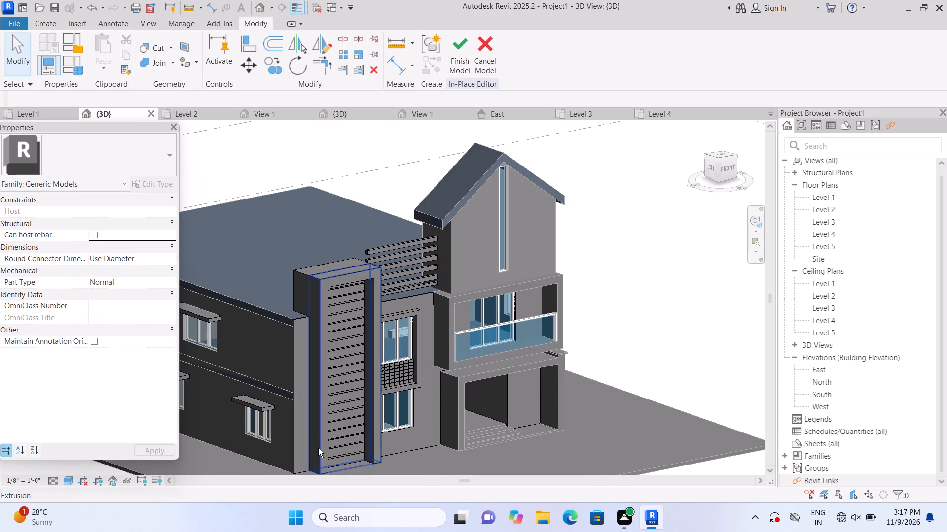
Delete the topmost rectangle from the horizontal bars' extrusion sketch and finish the sketch, leaving five bars.
scroll(303, 363, up, 1)
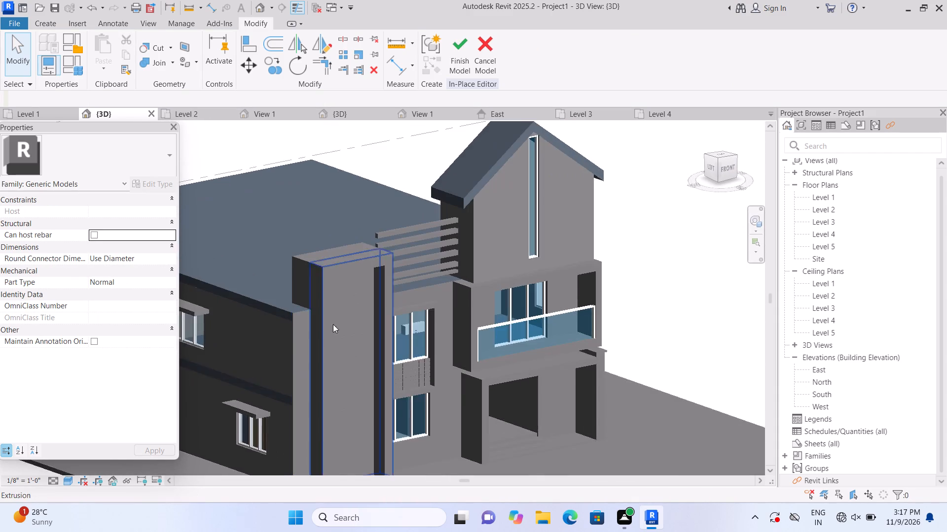
scroll(334, 321, up, 6)
middle_drag(332, 316, 284, 415)
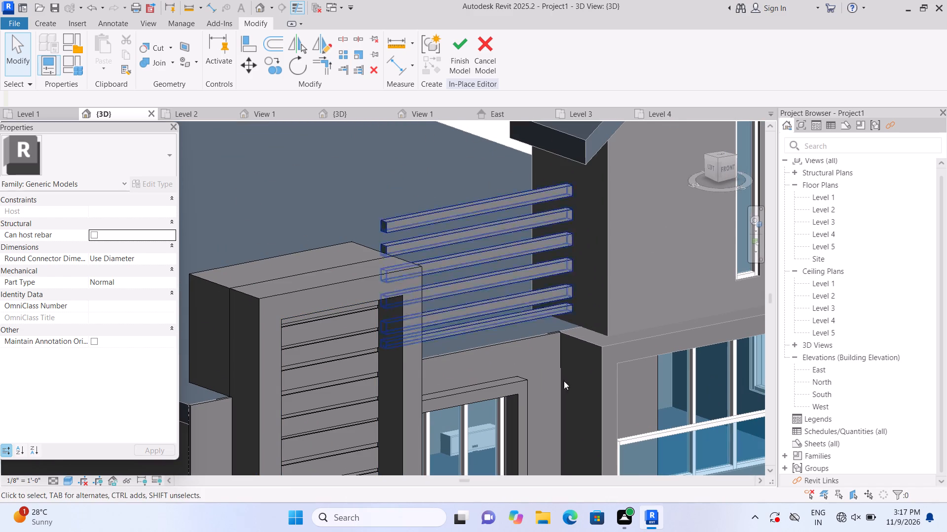
click(522, 262)
double_click(547, 257)
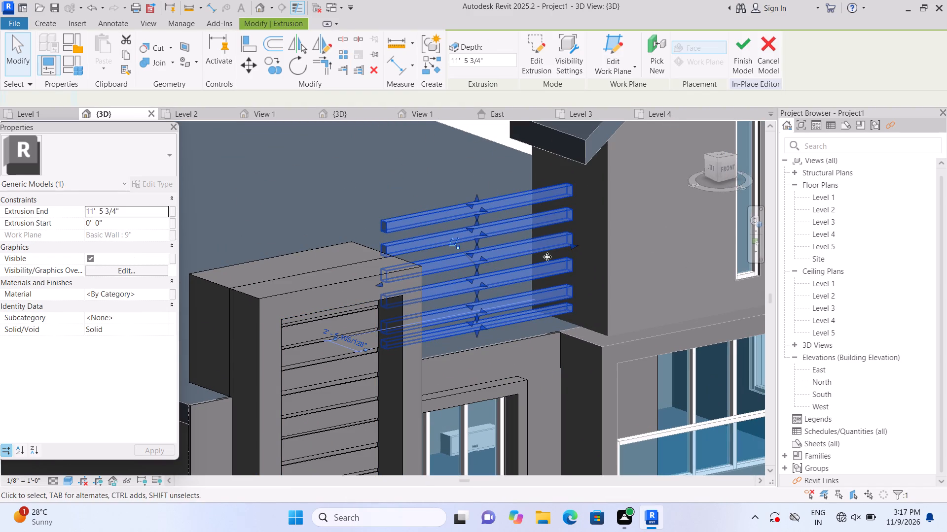
scroll(593, 179, up, 3)
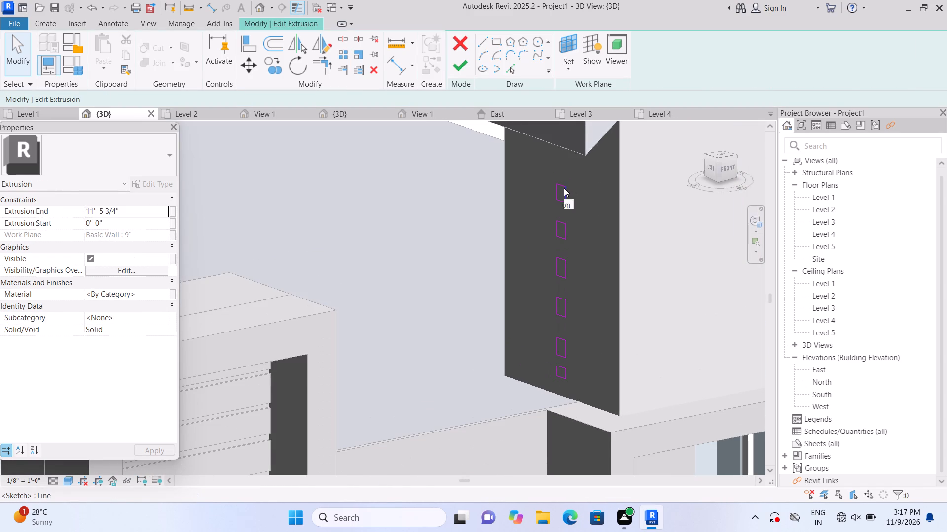
click(564, 188)
key(Delete)
click(556, 183)
key(Delete)
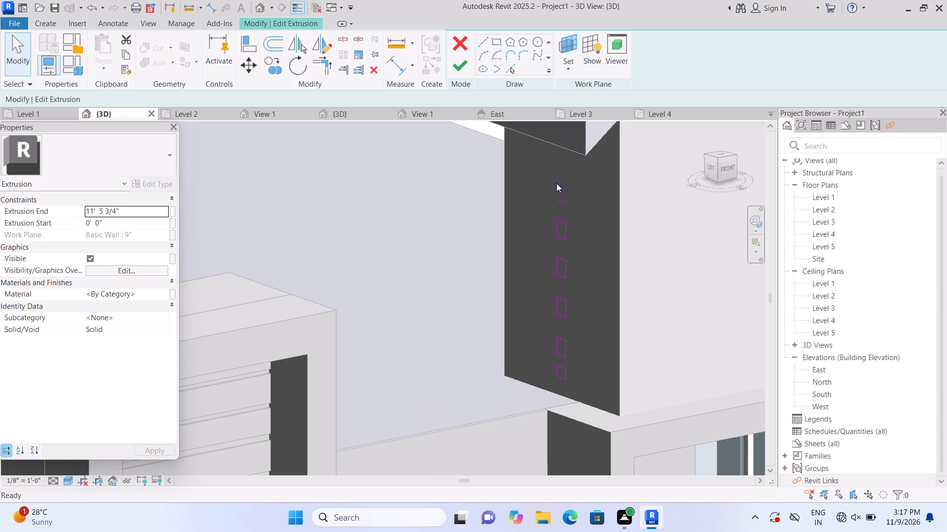
click(564, 196)
key(Delete)
click(564, 185)
key(Delete)
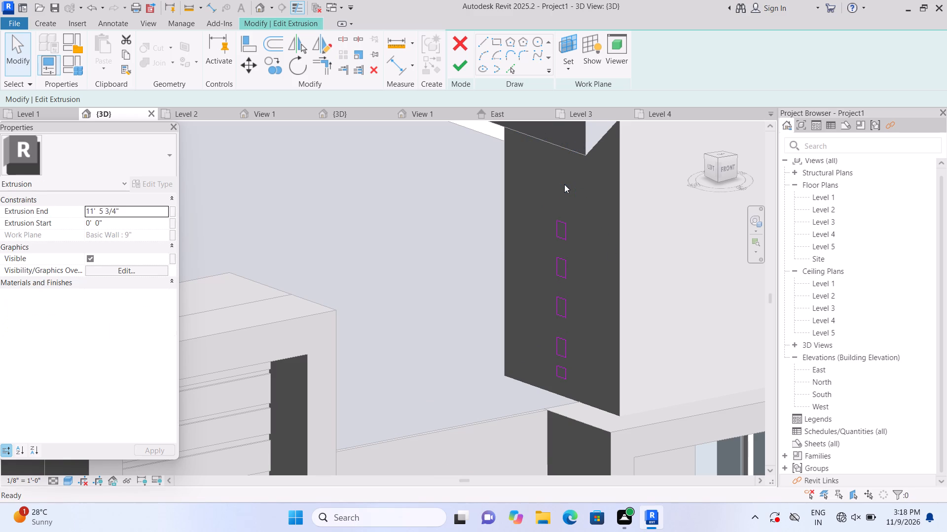
scroll(564, 184, down, 1)
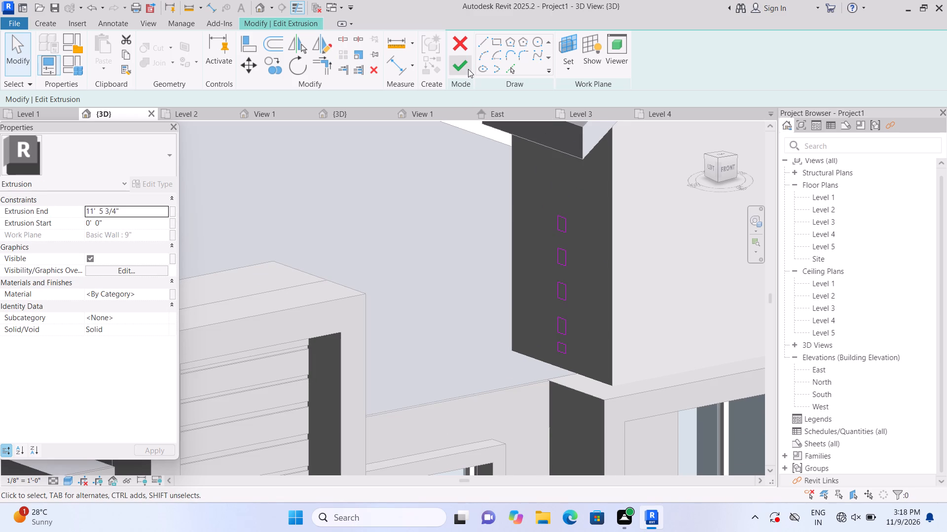
click(468, 69)
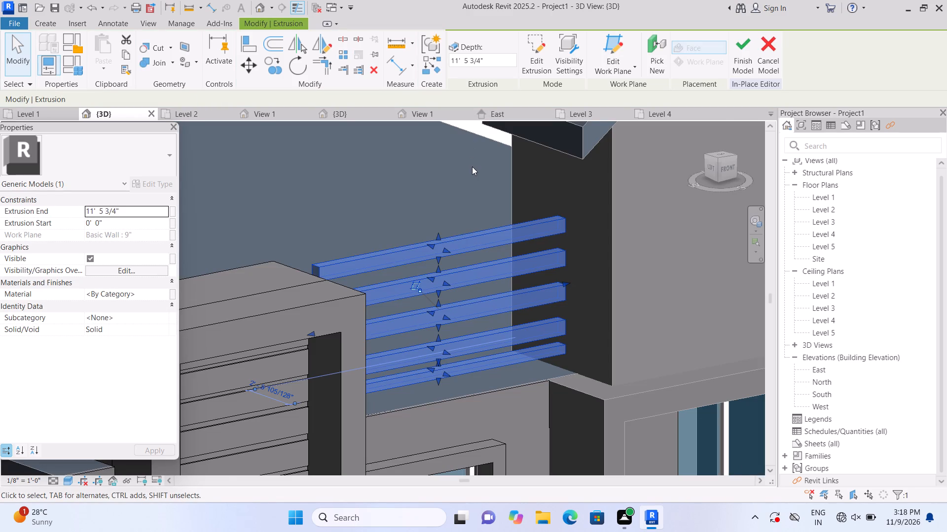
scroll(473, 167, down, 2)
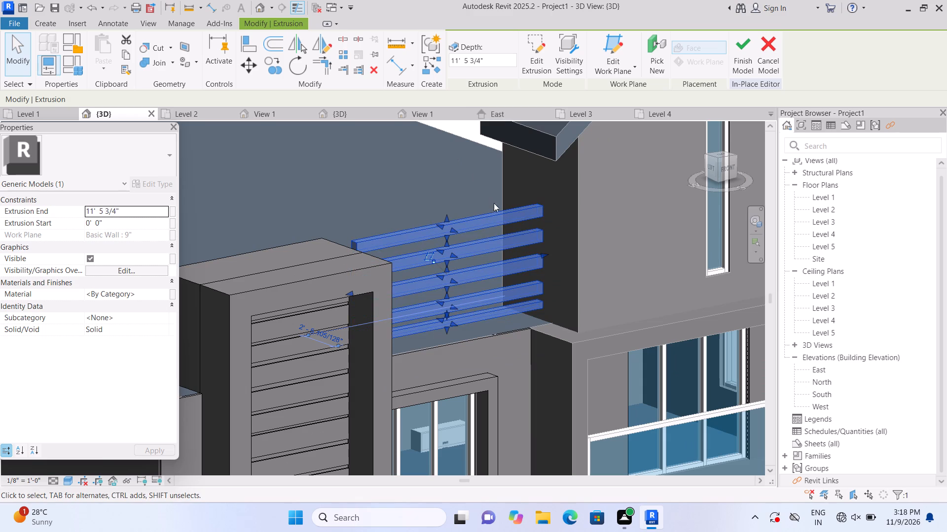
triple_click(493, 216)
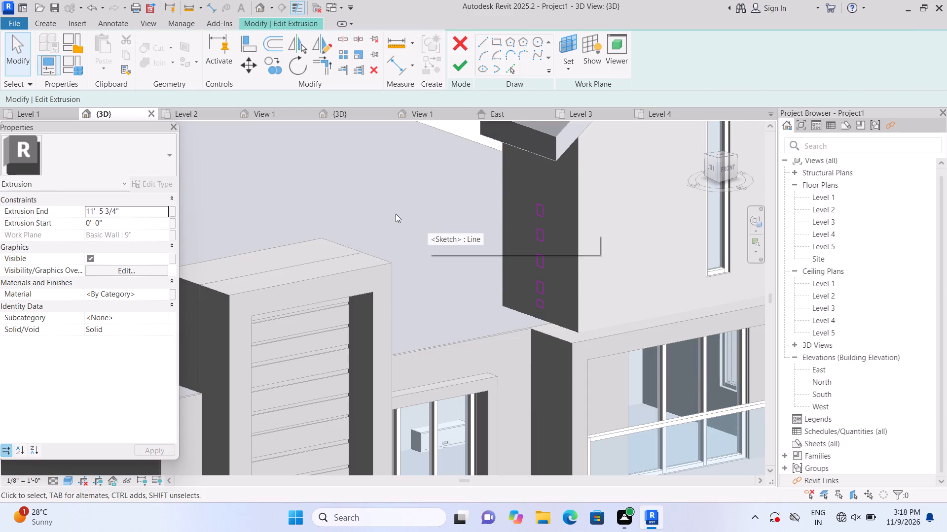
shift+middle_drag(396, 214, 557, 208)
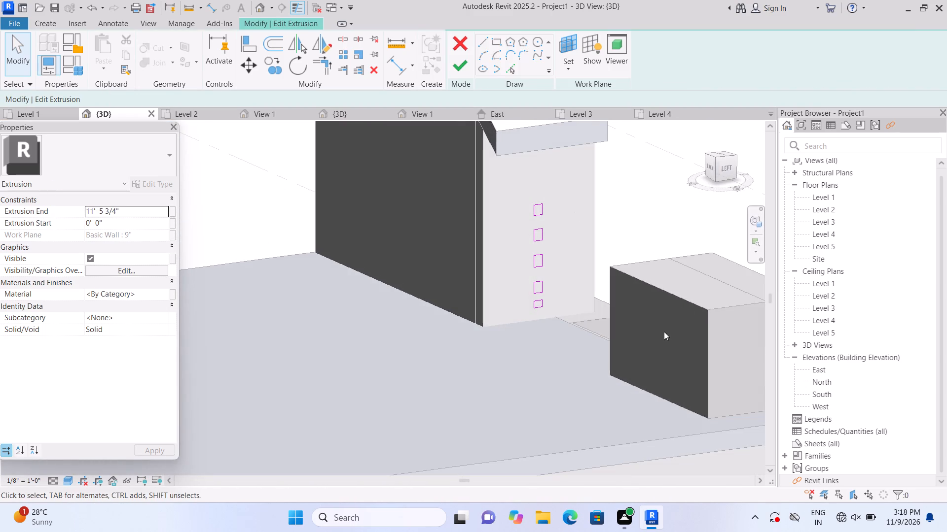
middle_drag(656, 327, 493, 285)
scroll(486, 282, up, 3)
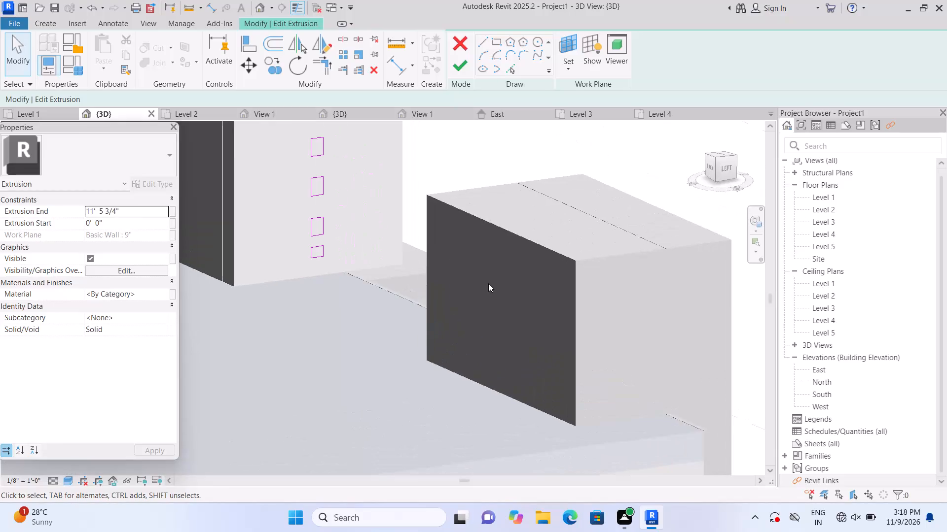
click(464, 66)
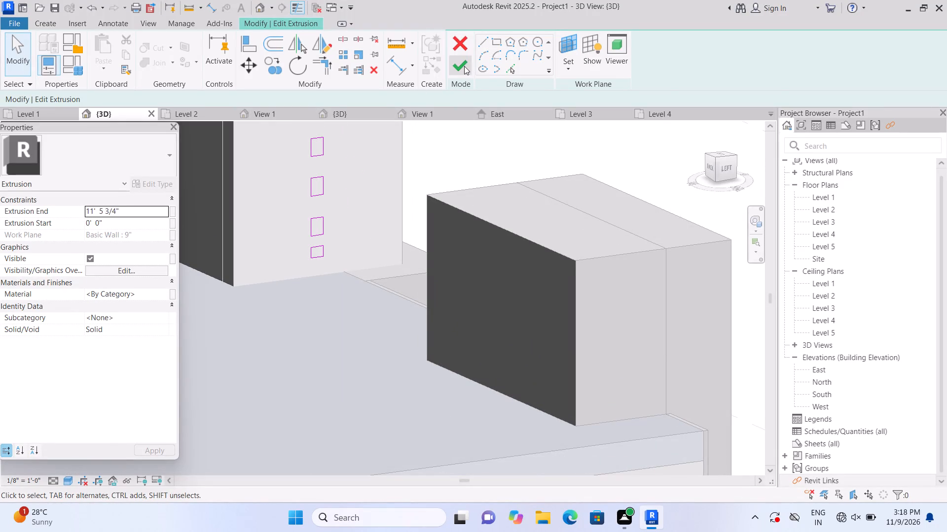
Raise the top of the roof block behind the louvred front block to an extrusion depth of 6' 2 1/8".
scroll(577, 260, up, 2)
click(577, 260)
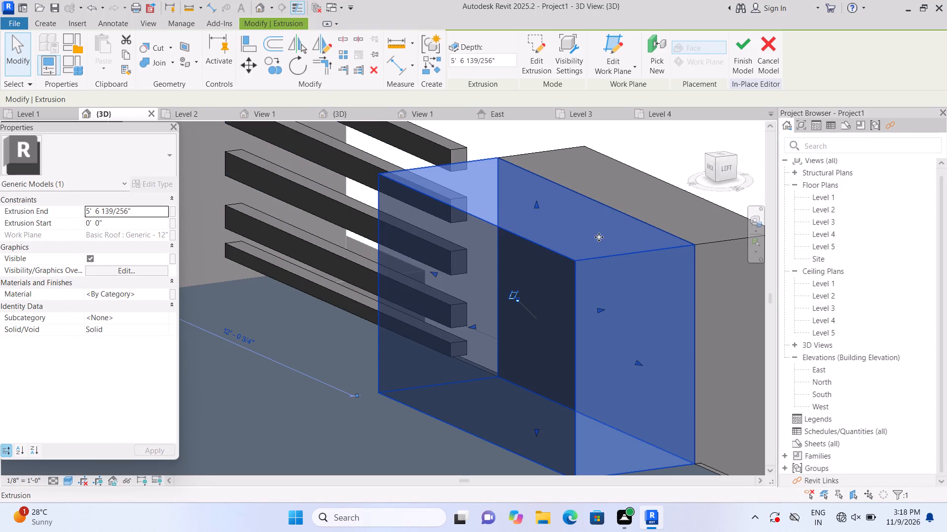
drag(536, 202, 536, 194)
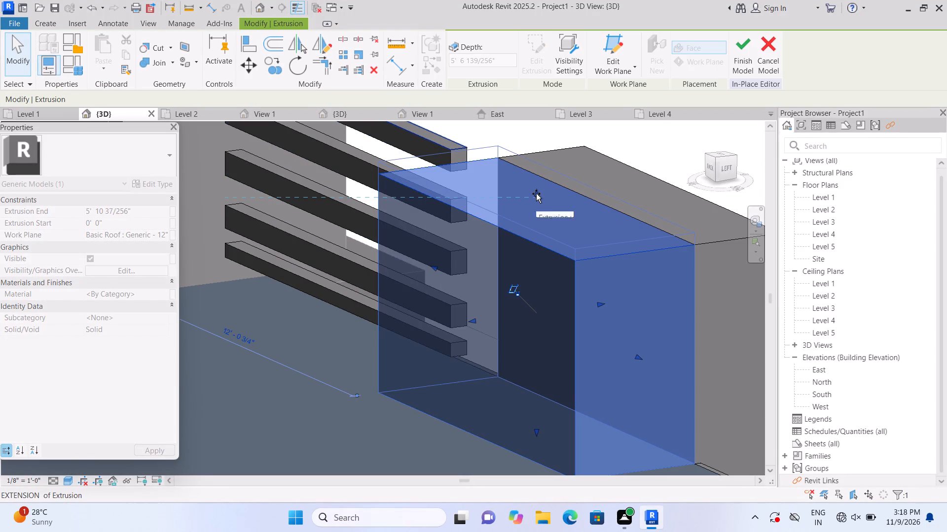
drag(536, 194, 537, 184)
scroll(539, 249, down, 5)
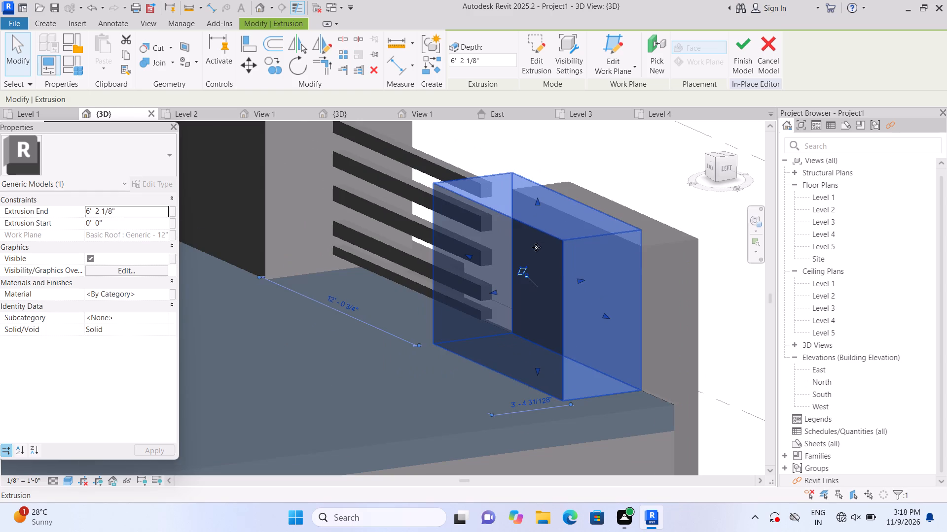
scroll(536, 247, down, 1)
click(697, 325)
Raise the top edge of the louvred block's front frame in the front view until it aligns with the roof block's top.
middle_drag(692, 321, 531, 415)
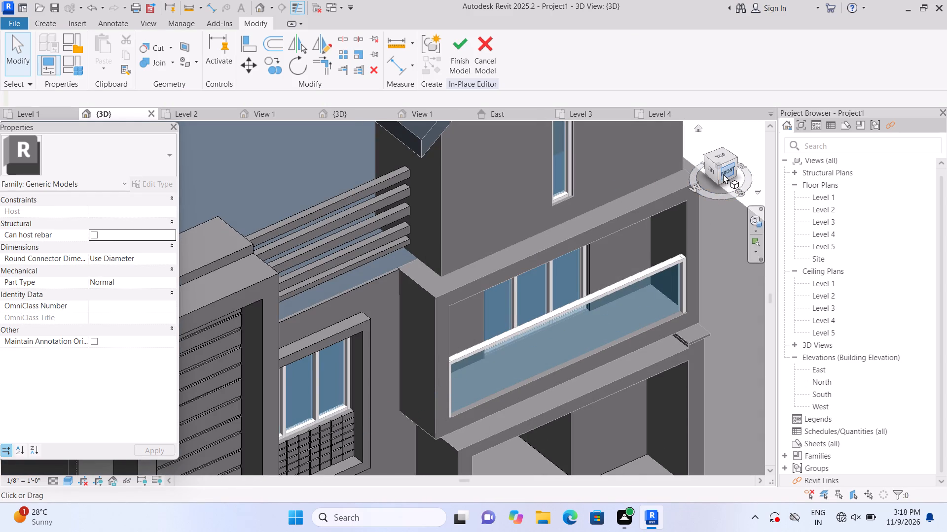
click(723, 174)
scroll(288, 307, up, 4)
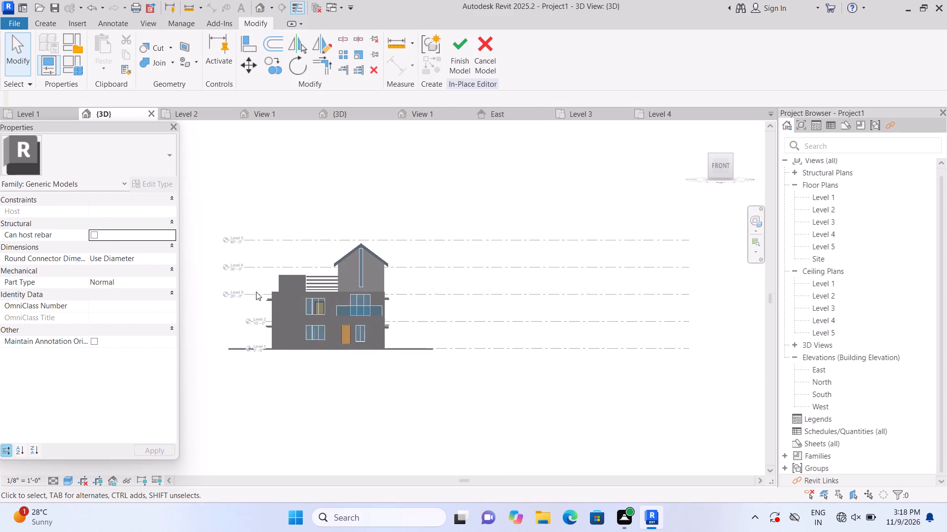
scroll(256, 292, up, 16)
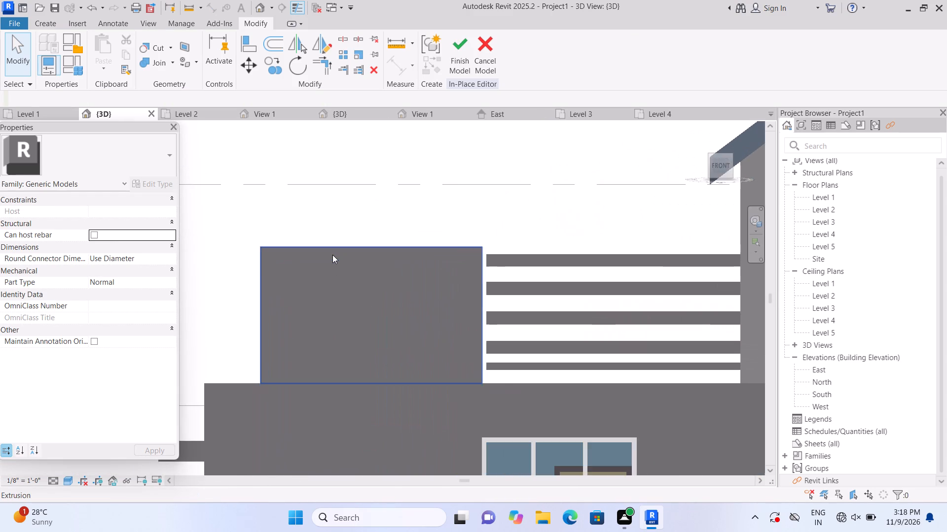
click(334, 271)
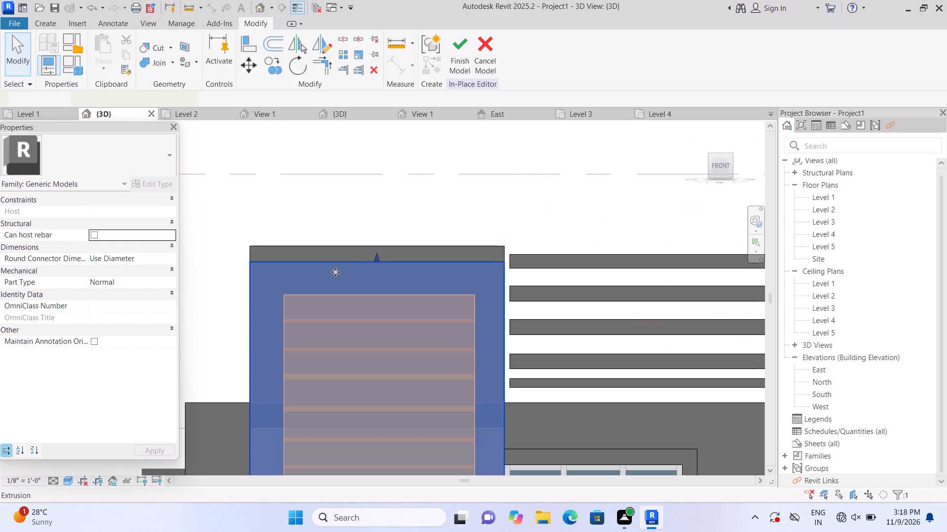
drag(374, 257, 376, 248)
click(376, 248)
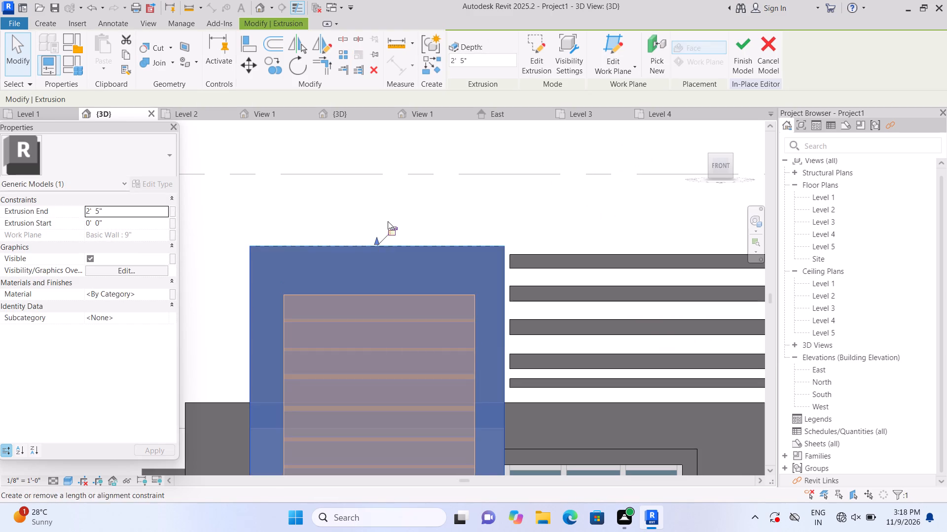
click(388, 217)
Raise the top edge of the void opening in the louvred front frame slightly, keeping a solid band above it.
click(366, 297)
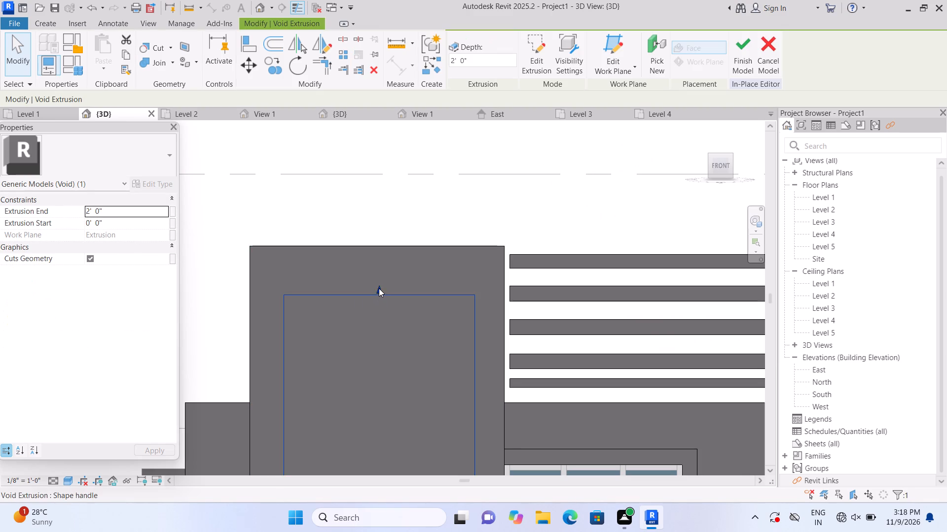
drag(379, 288, 380, 266)
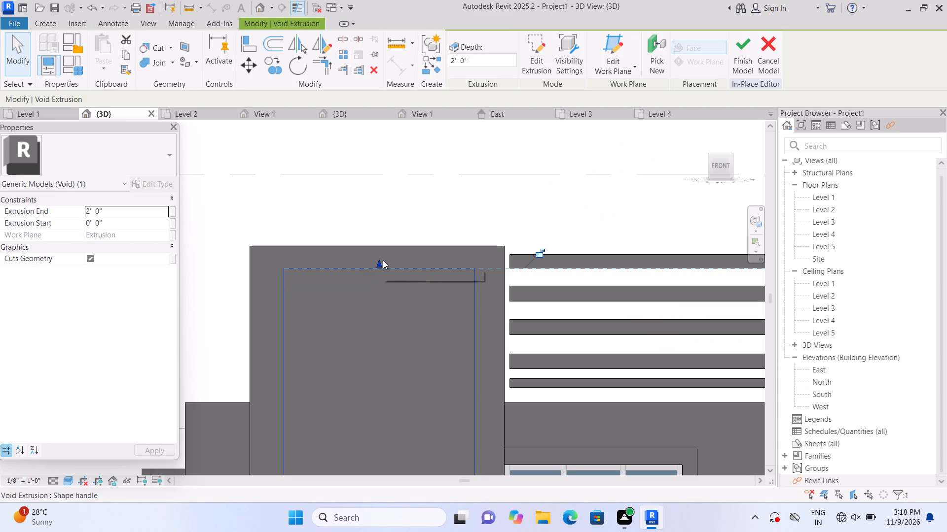
drag(378, 261, 380, 275)
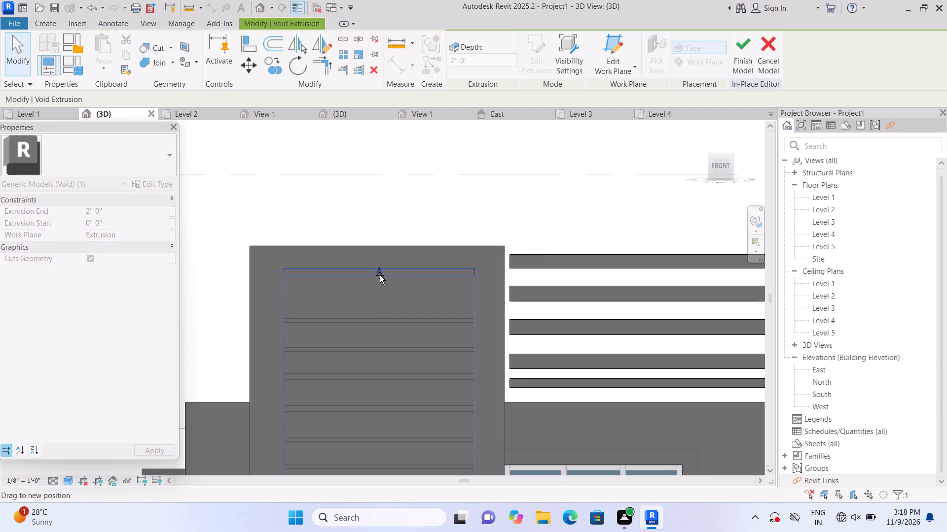
drag(380, 275, 384, 282)
click(384, 282)
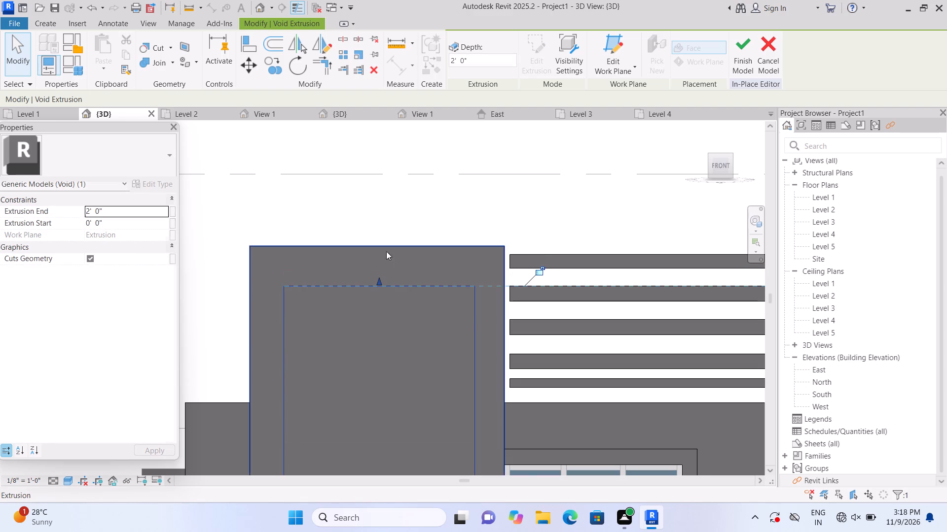
click(385, 225)
Extend the horizontal bars past the gap and slightly into the side of the louvred front block, a depth of about 12' 0".
scroll(384, 225, down, 3)
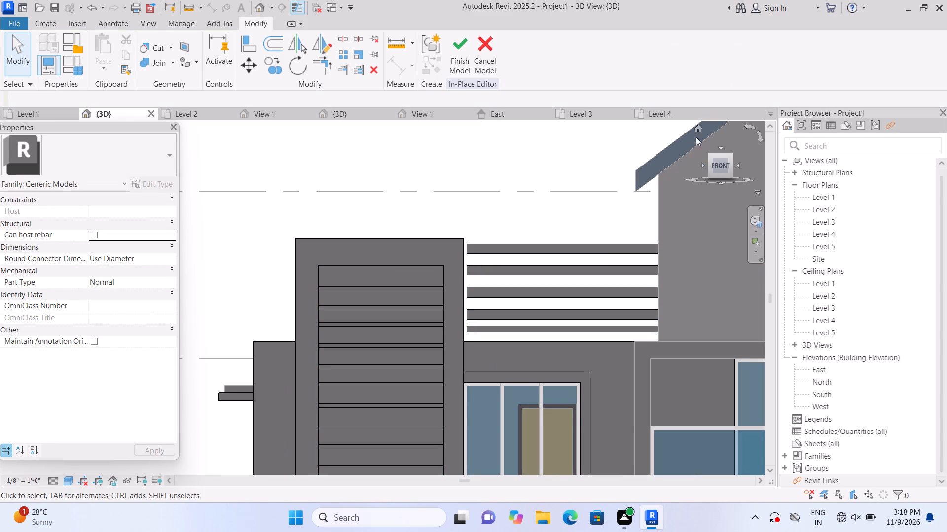
scroll(497, 248, up, 5)
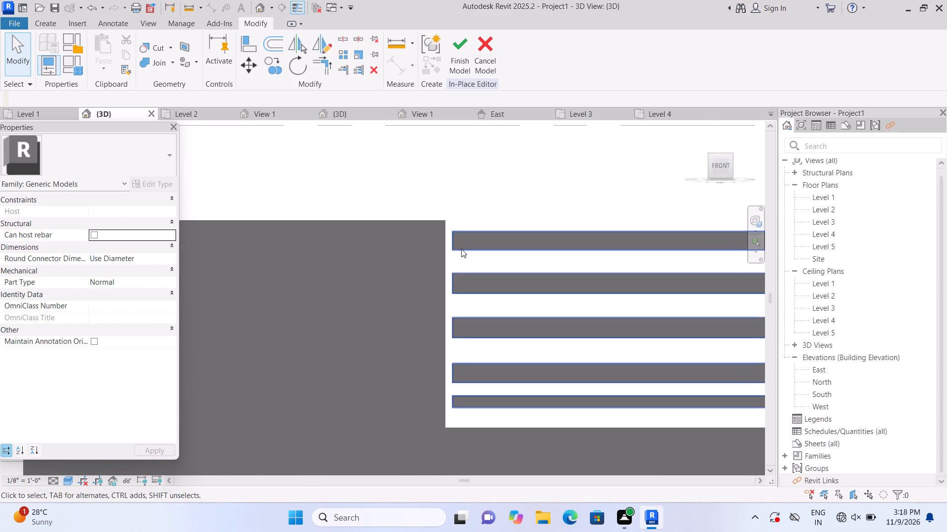
click(459, 247)
drag(451, 318, 447, 318)
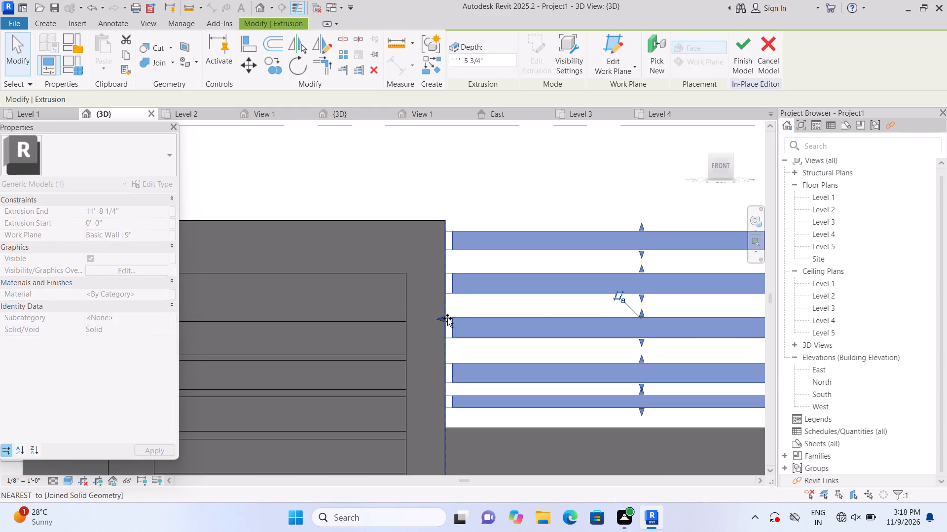
drag(447, 318, 444, 320)
click(520, 200)
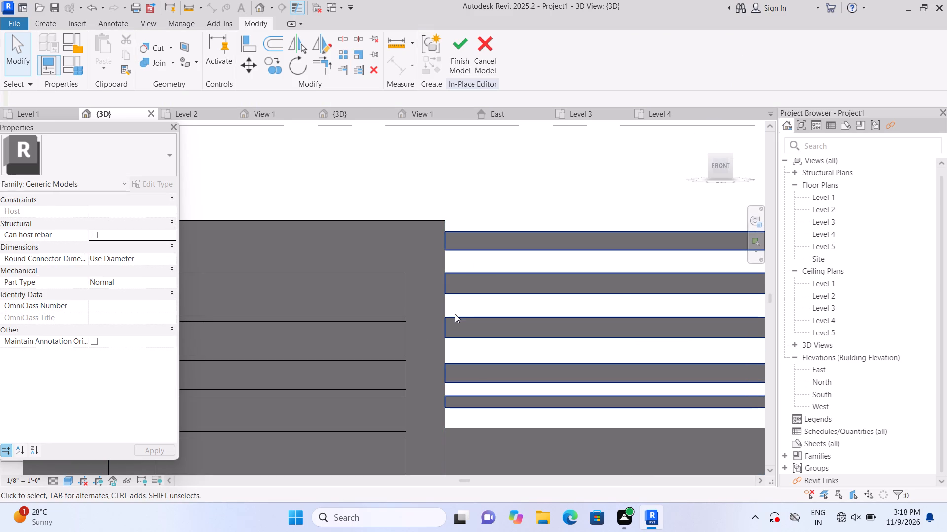
click(454, 314)
drag(439, 317, 435, 315)
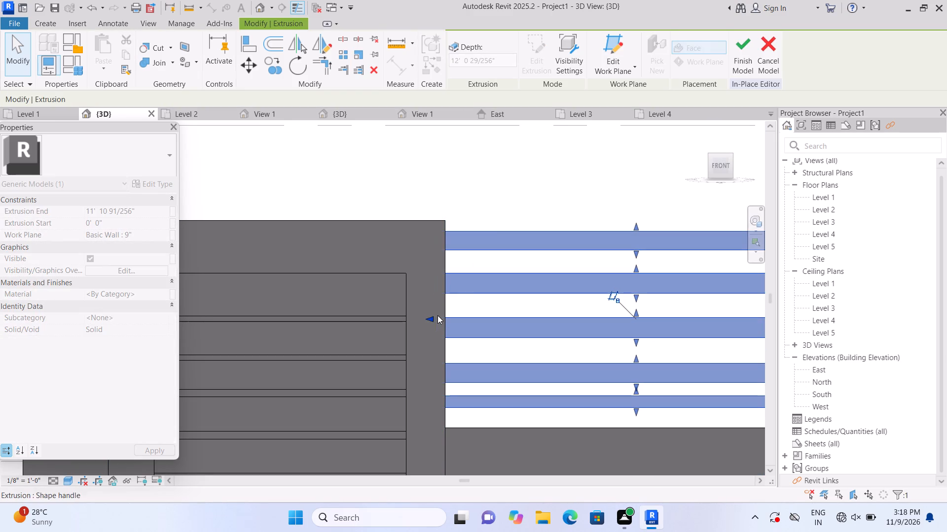
click(506, 182)
Examine the raised louvred block and the horizontal bars from the home 3D view.
scroll(507, 205, down, 4)
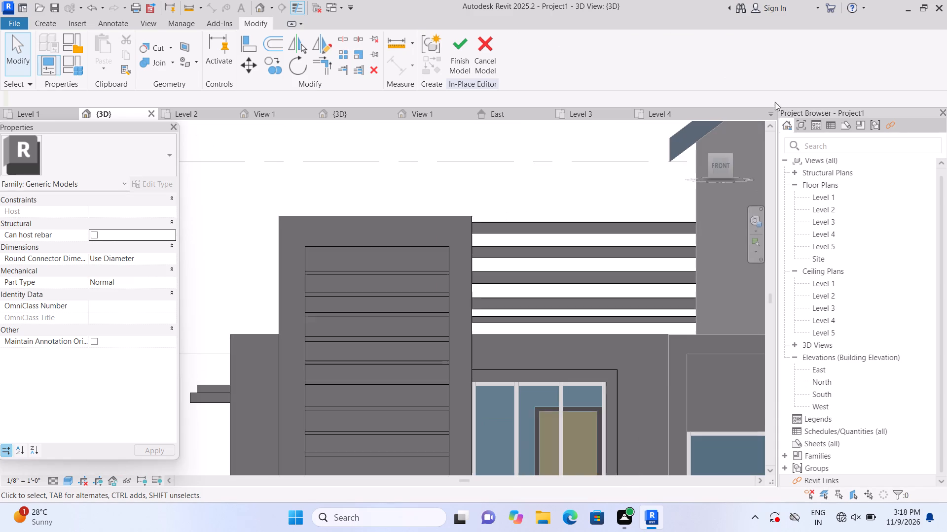
double_click(696, 130)
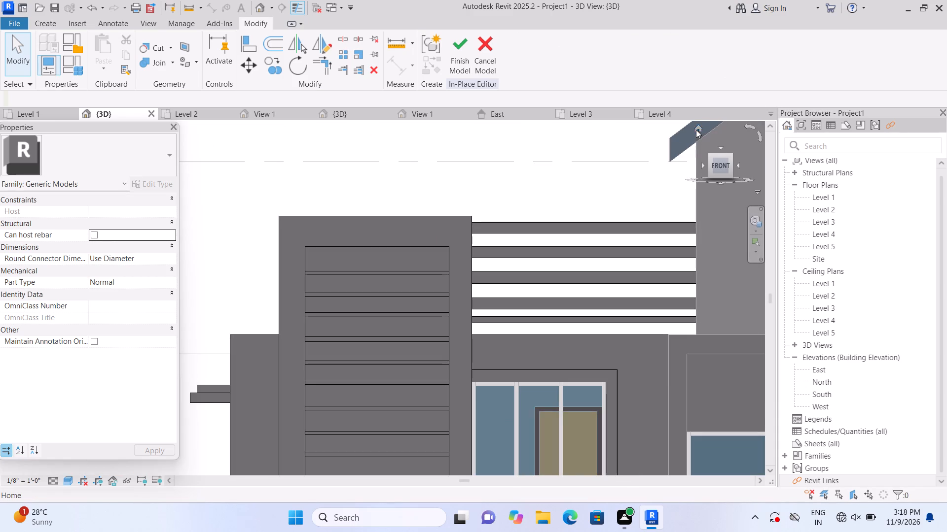
scroll(267, 312, up, 5)
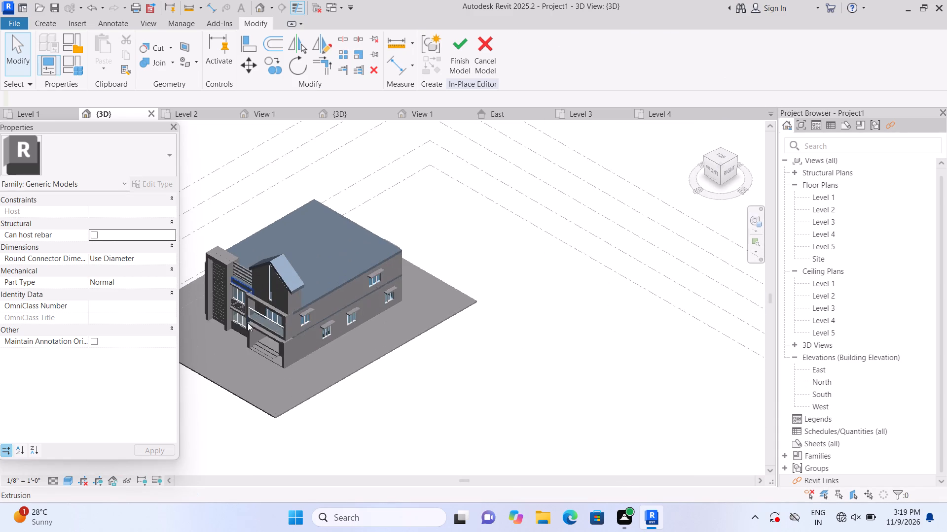
scroll(248, 323, up, 2)
middle_drag(257, 373, 431, 388)
scroll(381, 272, up, 4)
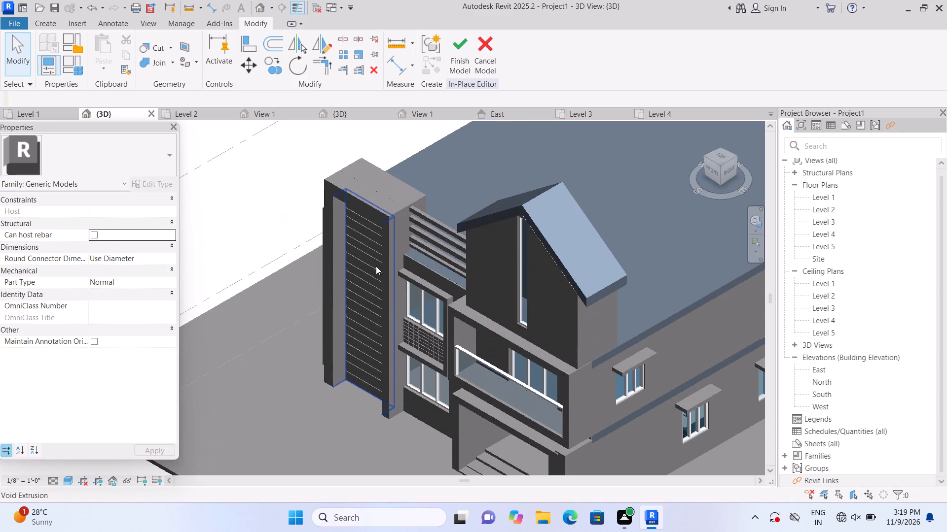
scroll(379, 271, up, 2)
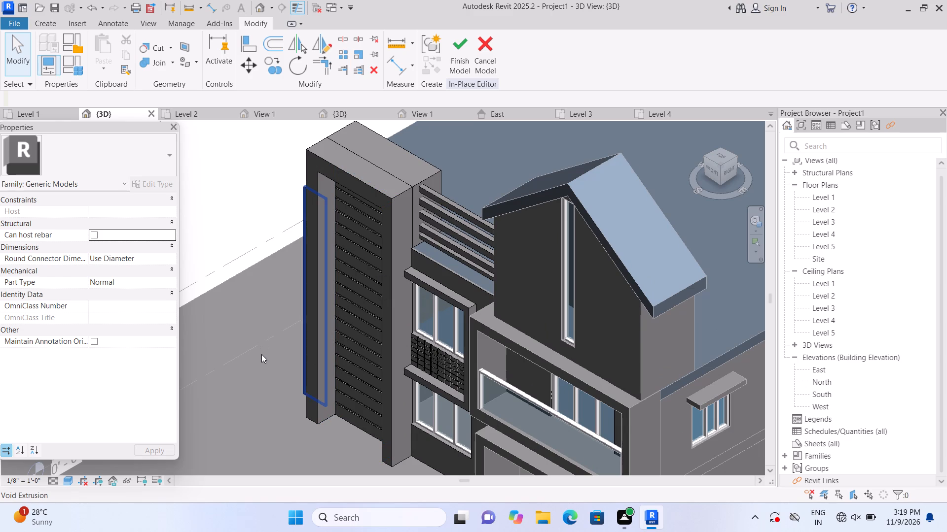
Examine from the rear how the horizontal bars meet the louvred block and the gabled tower.
scroll(261, 354, down, 2)
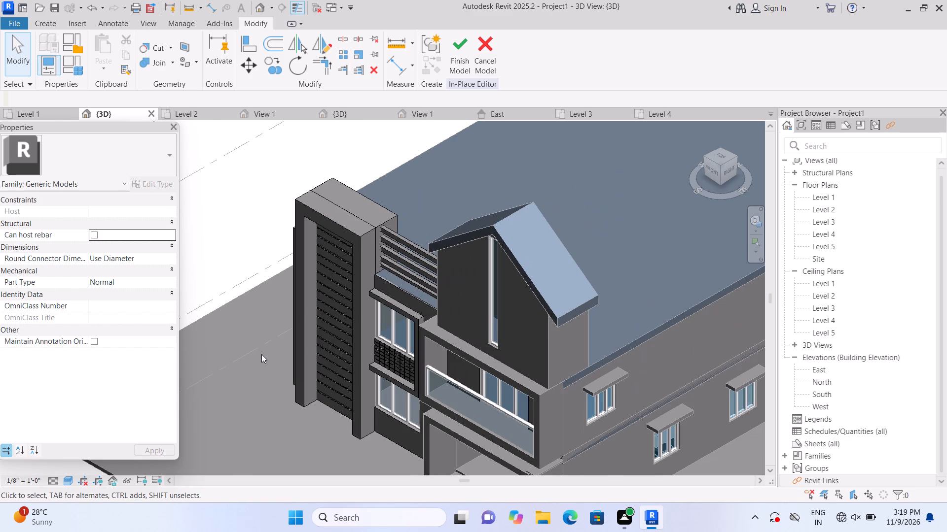
shift+middle_drag(202, 343, 519, 369)
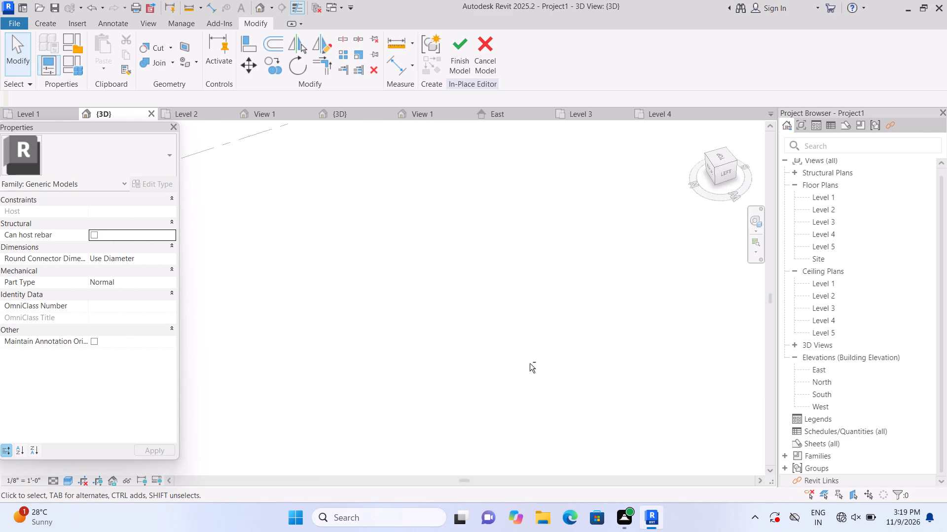
scroll(525, 362, down, 13)
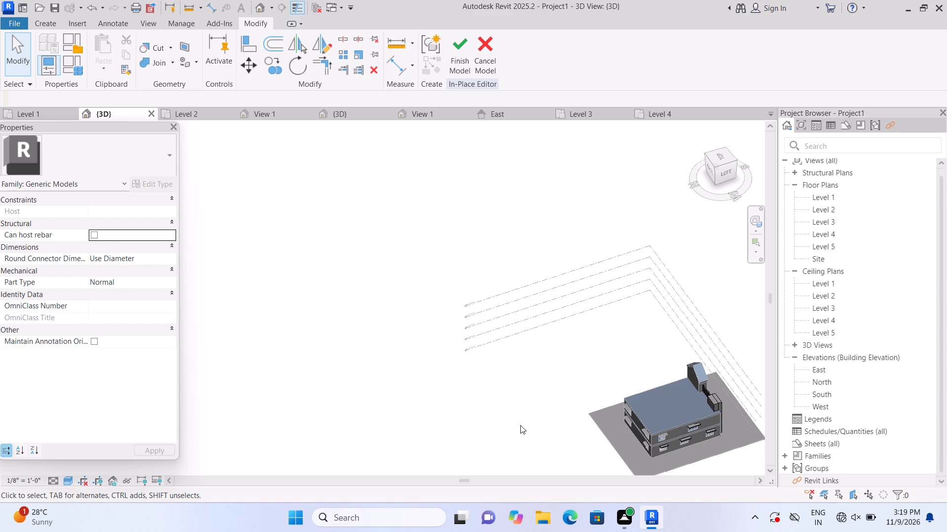
shift+middle_drag(568, 437, 573, 444)
middle_drag(587, 429, 364, 427)
scroll(363, 427, up, 1)
scroll(450, 426, up, 14)
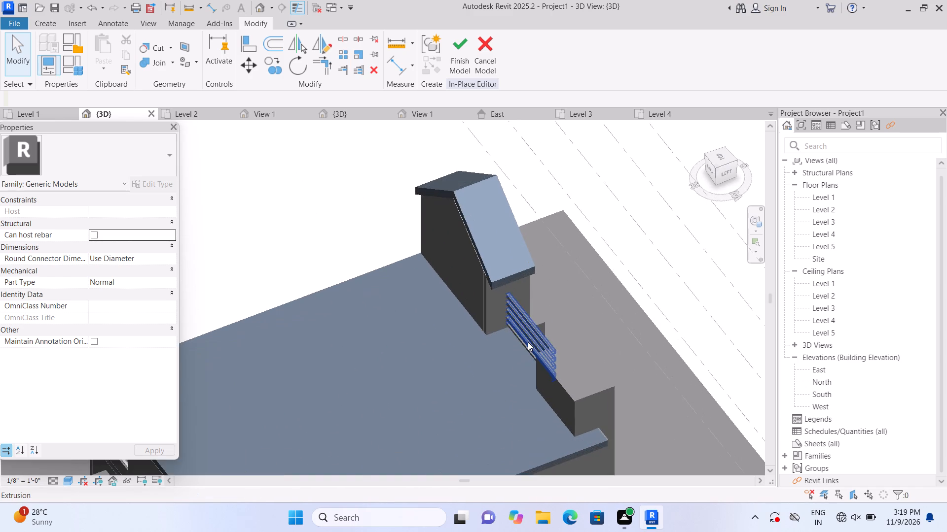
scroll(528, 342, up, 7)
scroll(433, 480, up, 1)
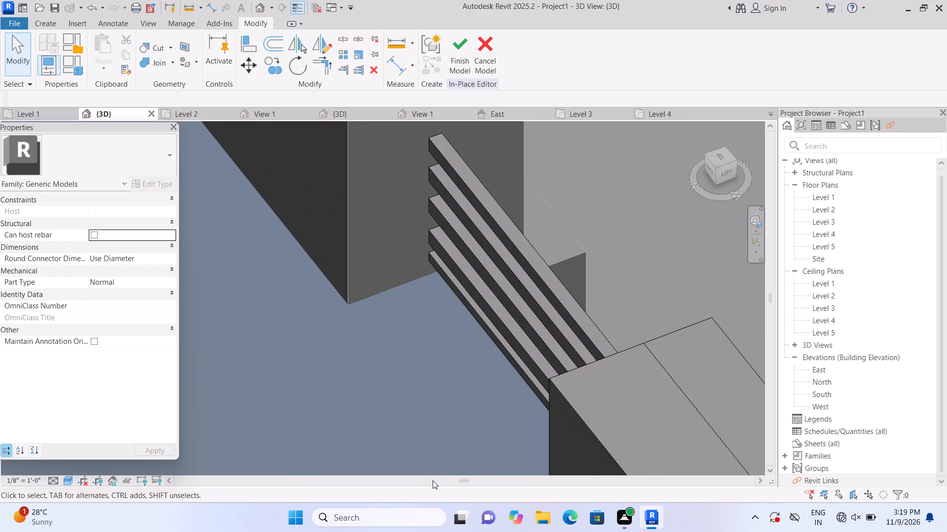
click(521, 372)
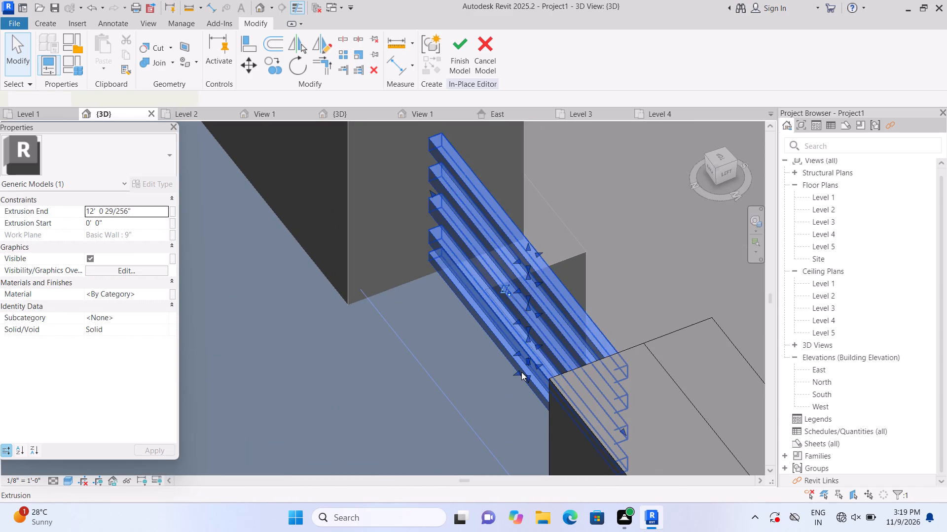
scroll(521, 372, up, 2)
double_click(450, 462)
scroll(453, 459, down, 2)
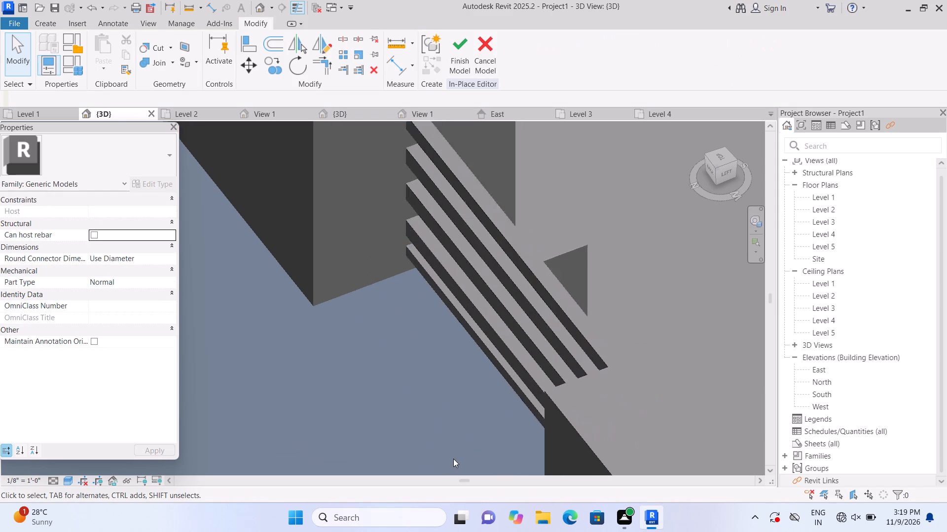
scroll(453, 459, down, 6)
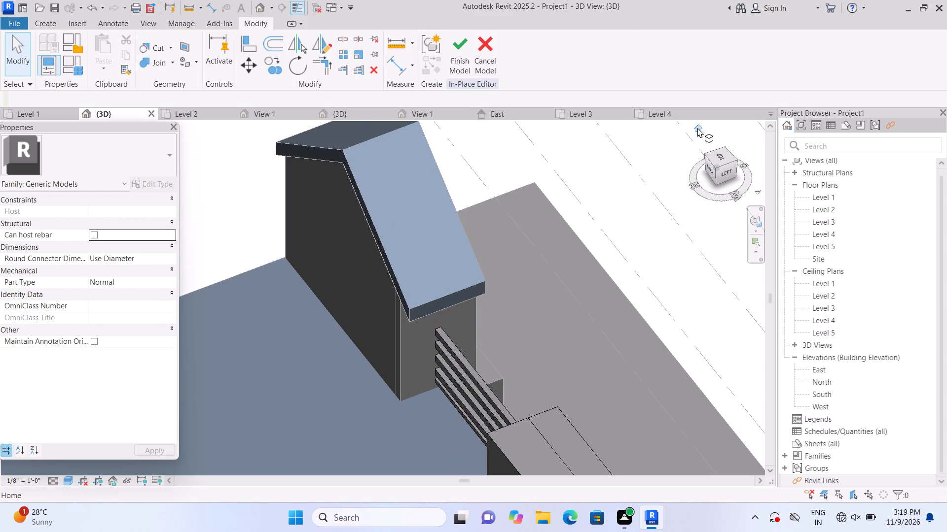
Examine the front facade from the home 3D view, from the horizontal bars down to the balcony and entrance steps.
click(697, 128)
scroll(180, 296, up, 3)
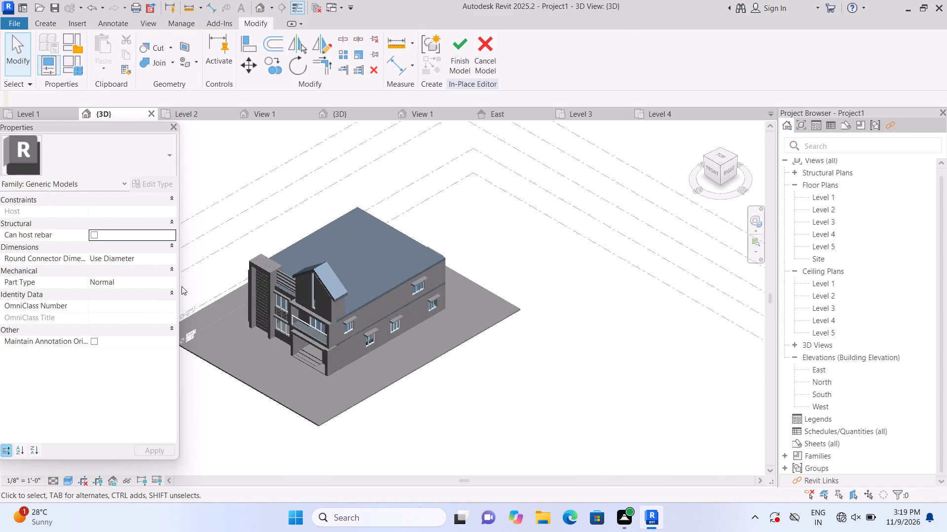
scroll(182, 286, up, 5)
scroll(204, 325, up, 4)
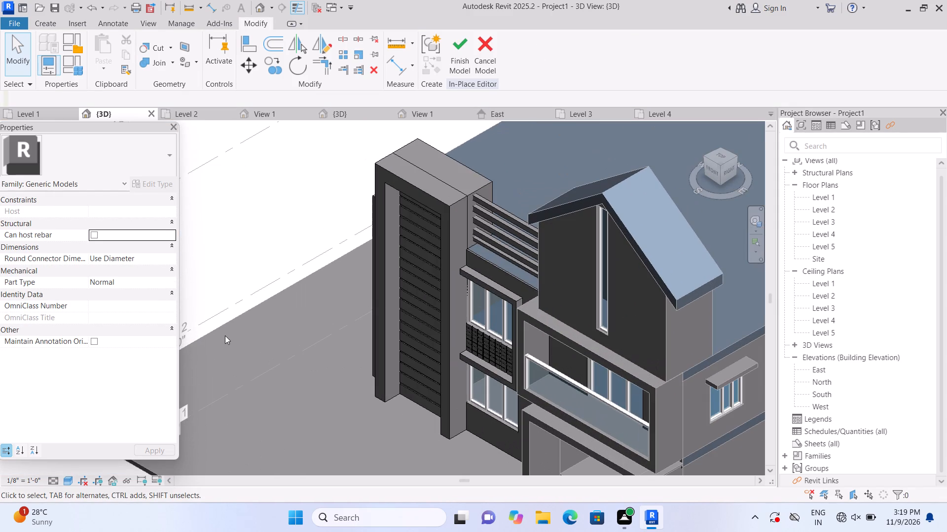
scroll(536, 294, up, 3)
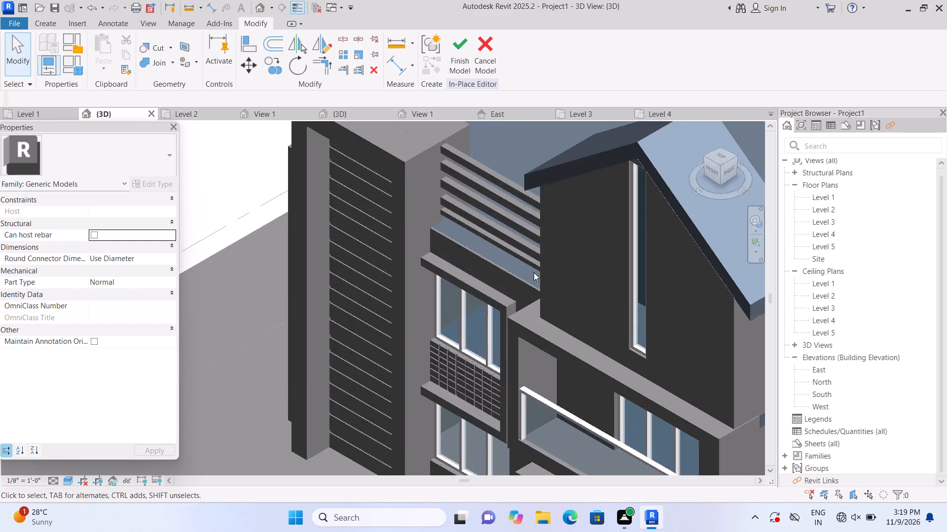
scroll(534, 272, up, 6)
scroll(519, 251, down, 9)
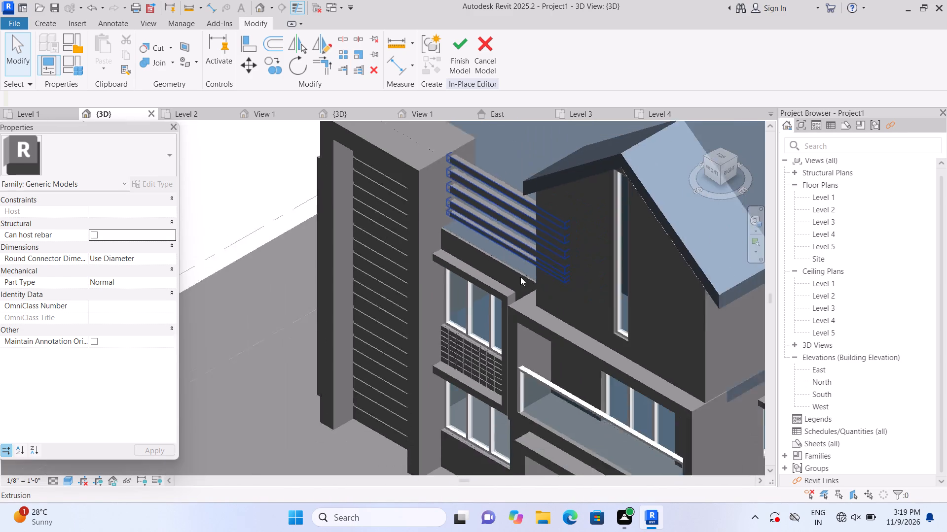
scroll(520, 277, down, 1)
middle_drag(294, 449, 268, 414)
scroll(322, 386, up, 2)
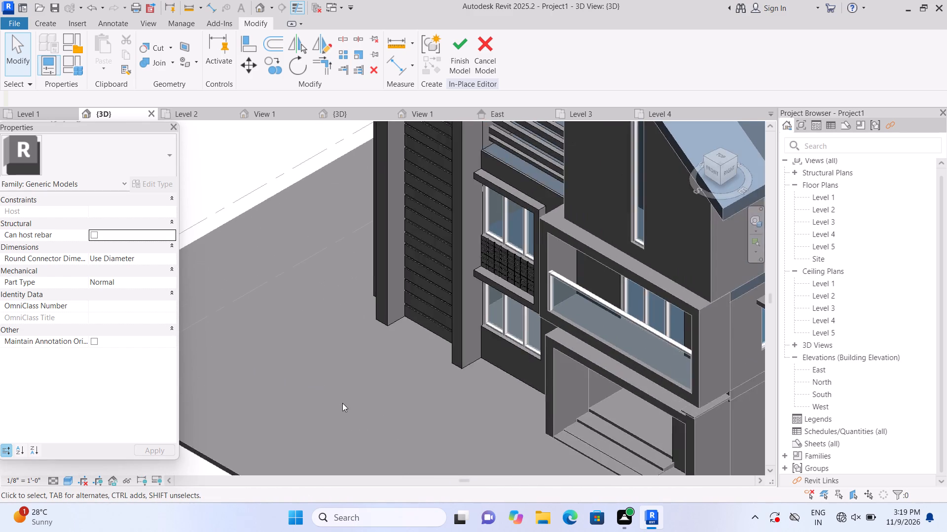
scroll(342, 400, up, 1)
middle_drag(330, 390, 239, 304)
scroll(303, 335, down, 2)
middle_drag(313, 370, 343, 358)
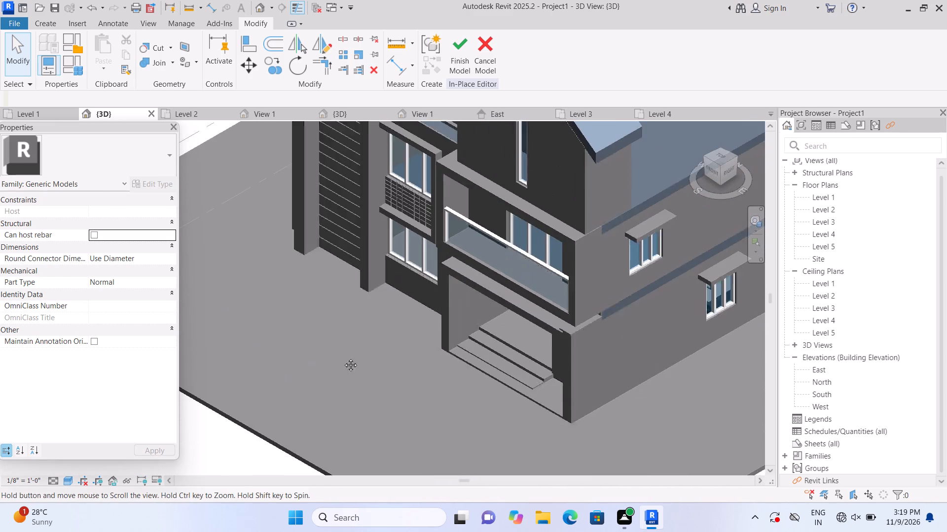
middle_drag(343, 358, 346, 357)
scroll(353, 363, up, 1)
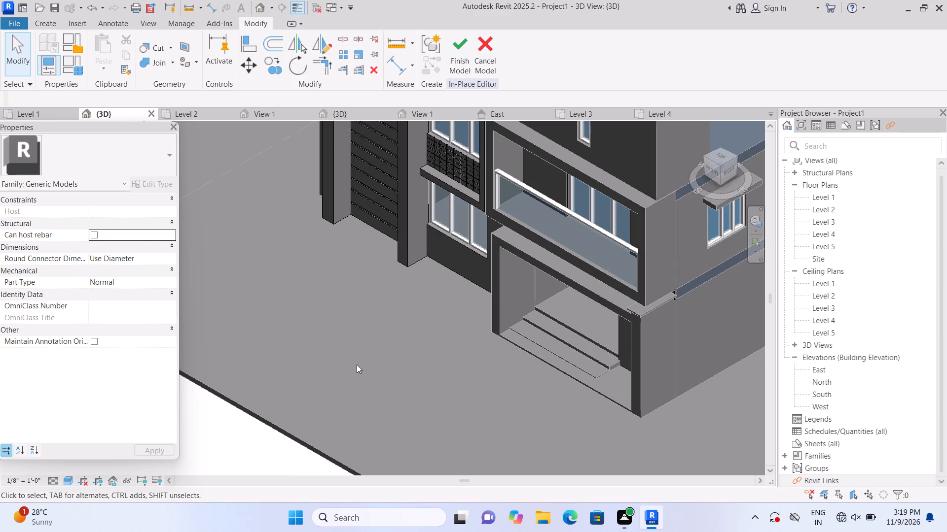
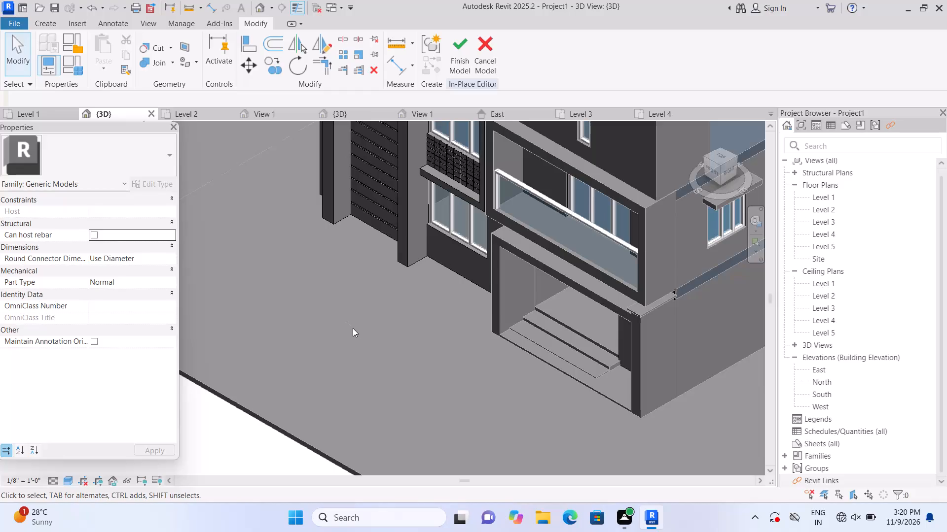
Examine the front facade from the gridded screen between the windows up to the louvred block and gabled tower.
scroll(435, 211, up, 2)
middle_drag(399, 262, 398, 272)
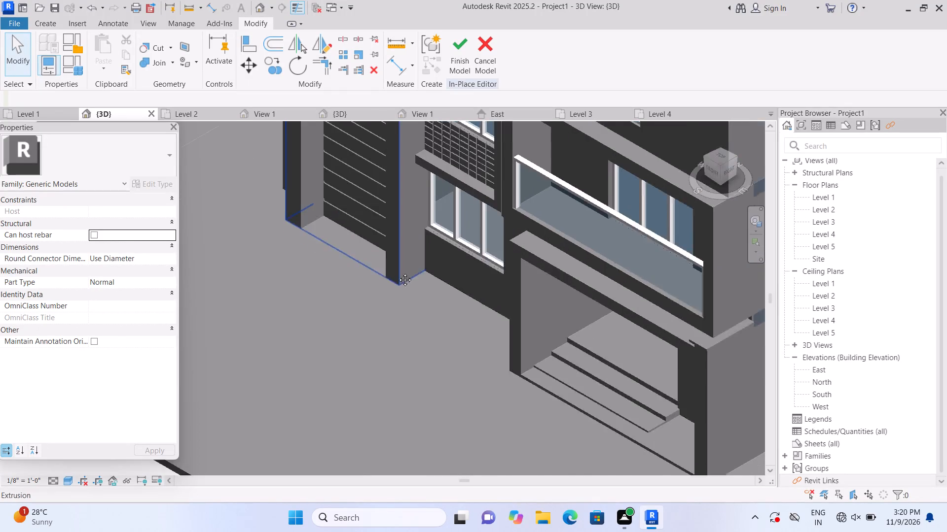
middle_drag(398, 272, 366, 351)
scroll(400, 274, up, 3)
scroll(429, 239, up, 6)
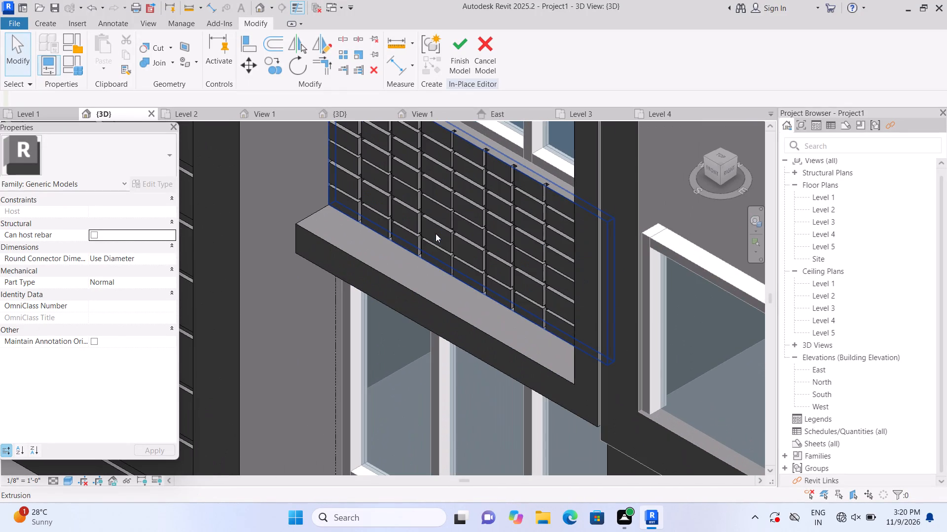
scroll(436, 233, down, 10)
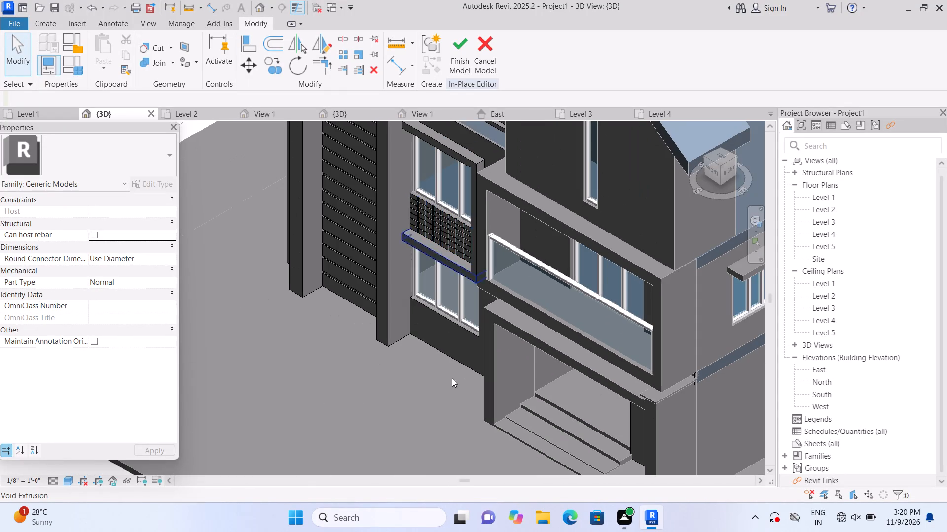
scroll(498, 433, down, 2)
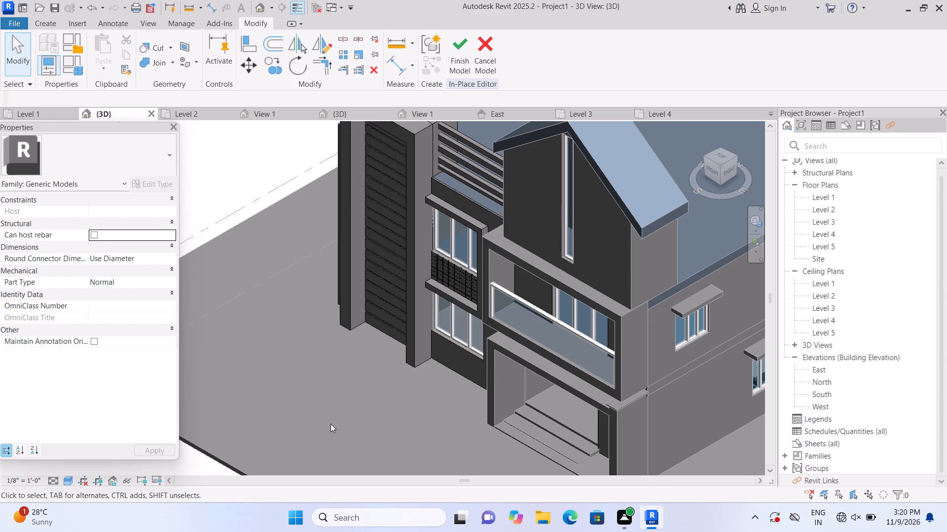
shift+middle_drag(307, 374, 341, 406)
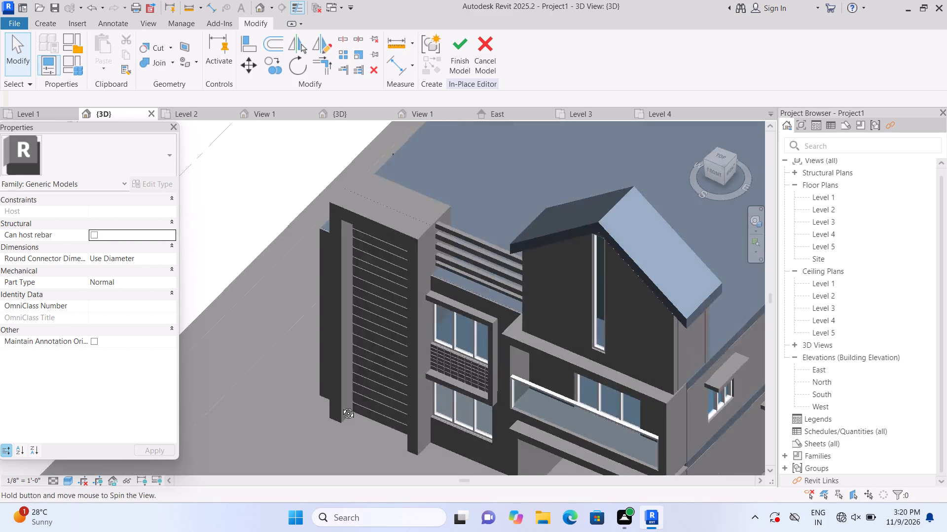
Examine the whole house from its left side and rear, including the roof, window sunshades and the backs of the raised blocks.
shift+middle_drag(341, 406, 590, 455)
shift+scroll(610, 416, down, 4)
scroll(602, 410, down, 6)
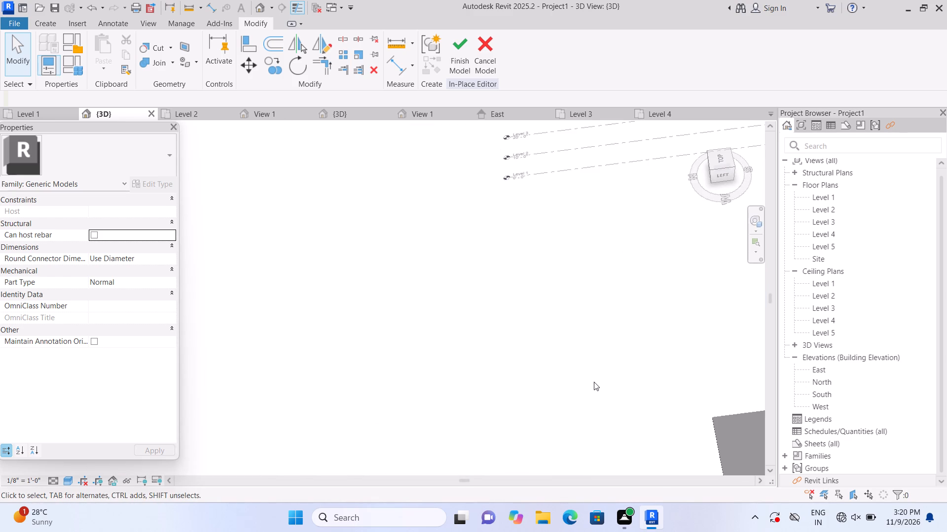
scroll(594, 382, down, 7)
middle_drag(636, 399, 574, 391)
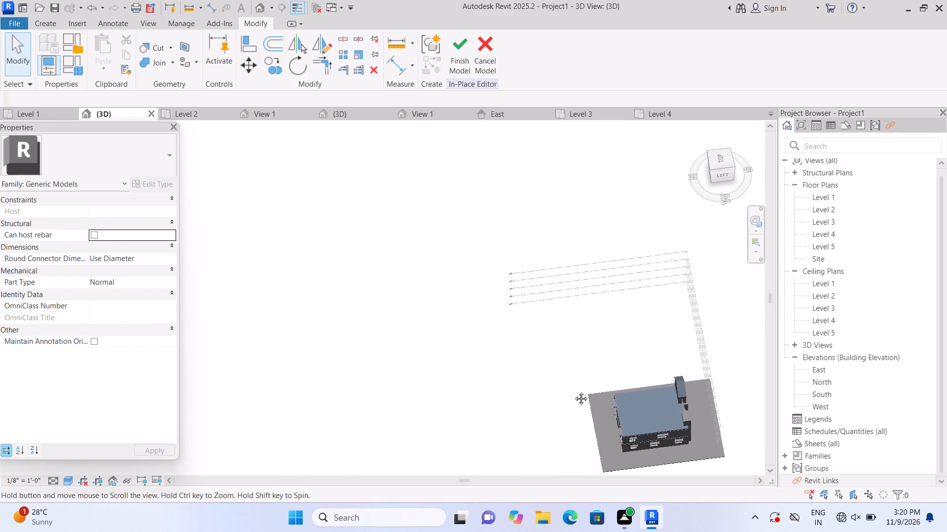
middle_drag(574, 391, 575, 393)
middle_drag(551, 439, 506, 429)
scroll(533, 435, up, 1)
middle_drag(525, 430, 385, 384)
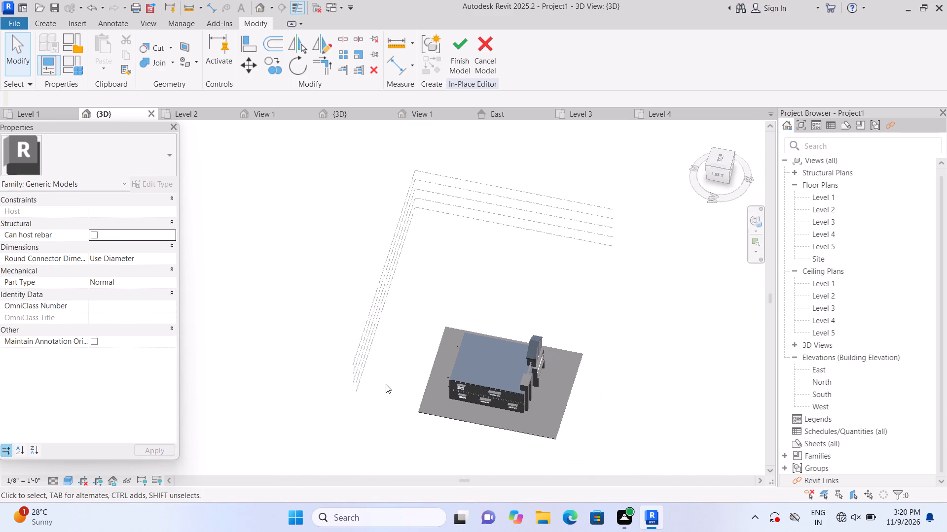
scroll(395, 390, up, 3)
scroll(693, 346, up, 2)
scroll(561, 390, up, 3)
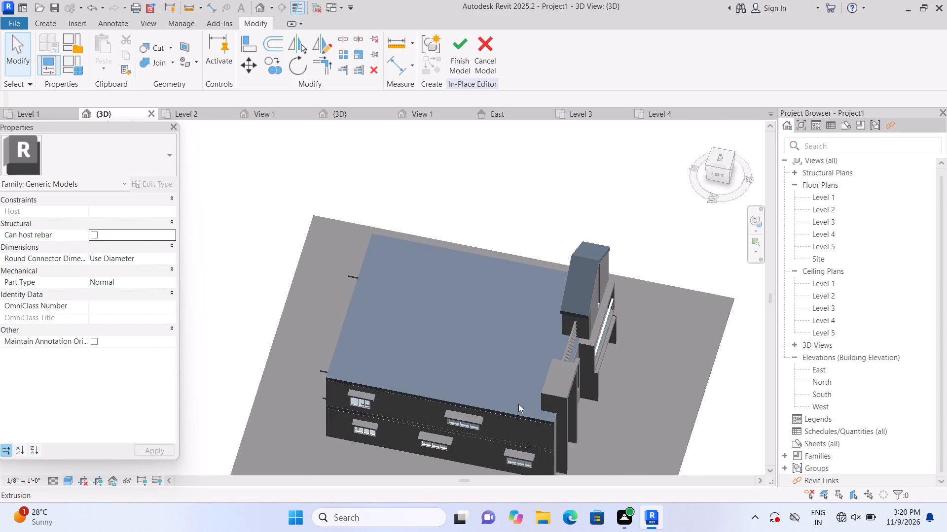
scroll(517, 400, up, 1)
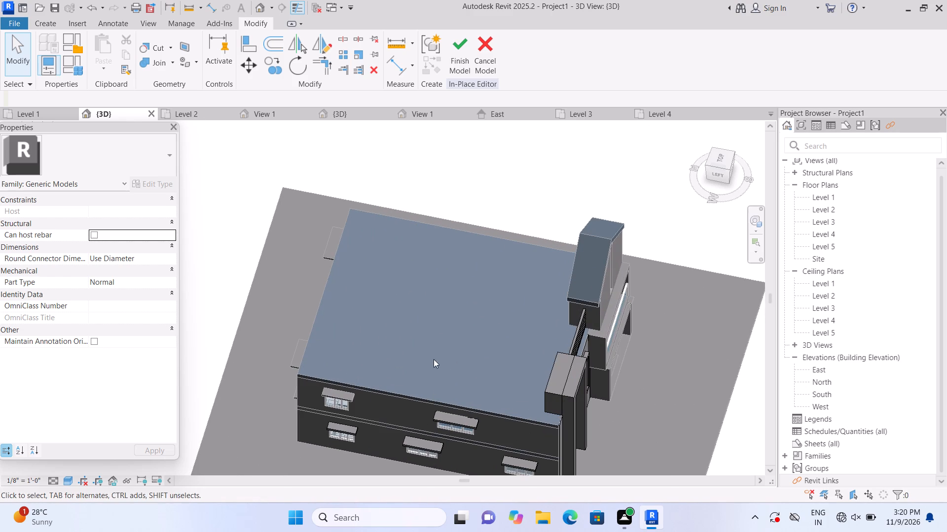
shift+middle_drag(441, 365, 460, 365)
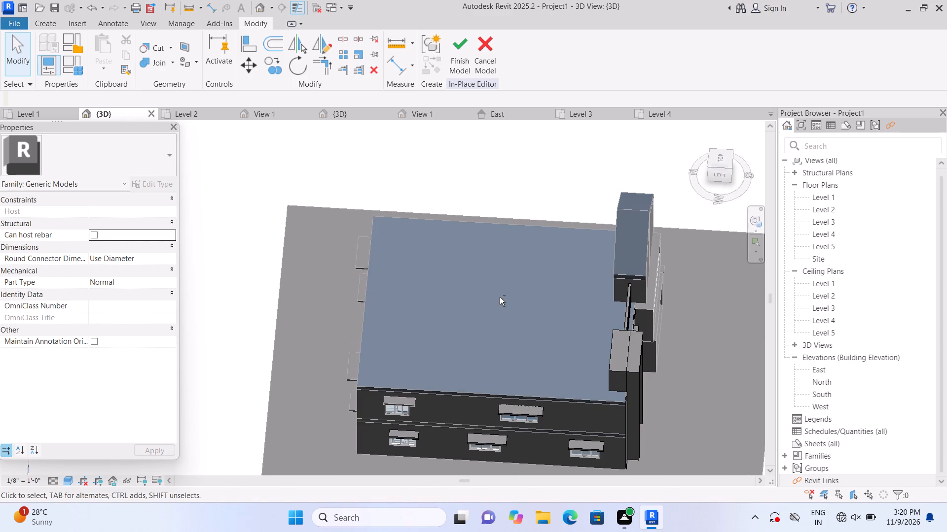
shift+middle_drag(480, 340, 481, 288)
shift+middle_drag(479, 308, 480, 271)
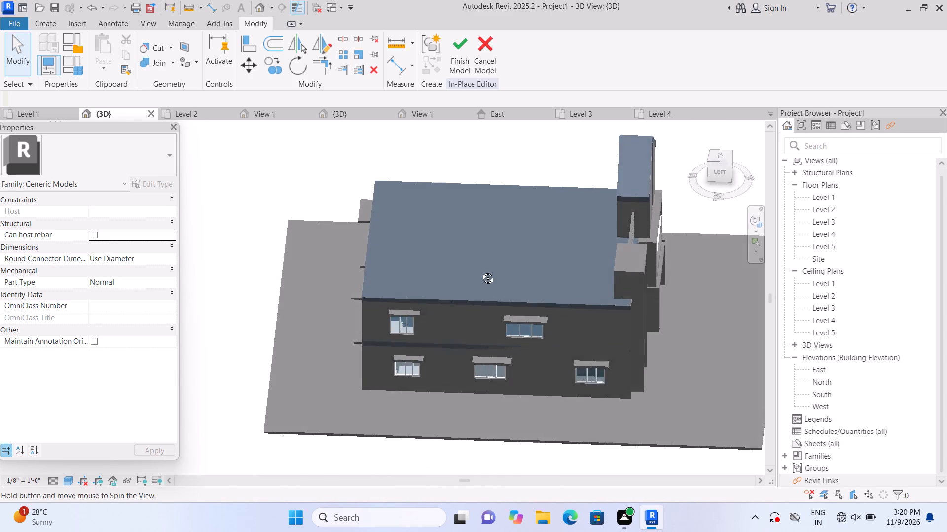
shift+middle_drag(480, 271, 525, 247)
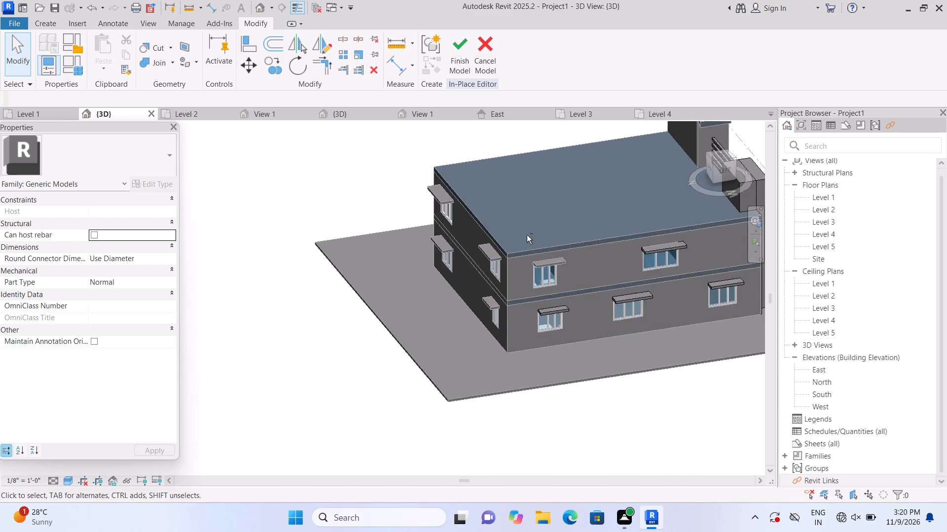
scroll(541, 199, up, 1)
middle_drag(540, 199, 354, 305)
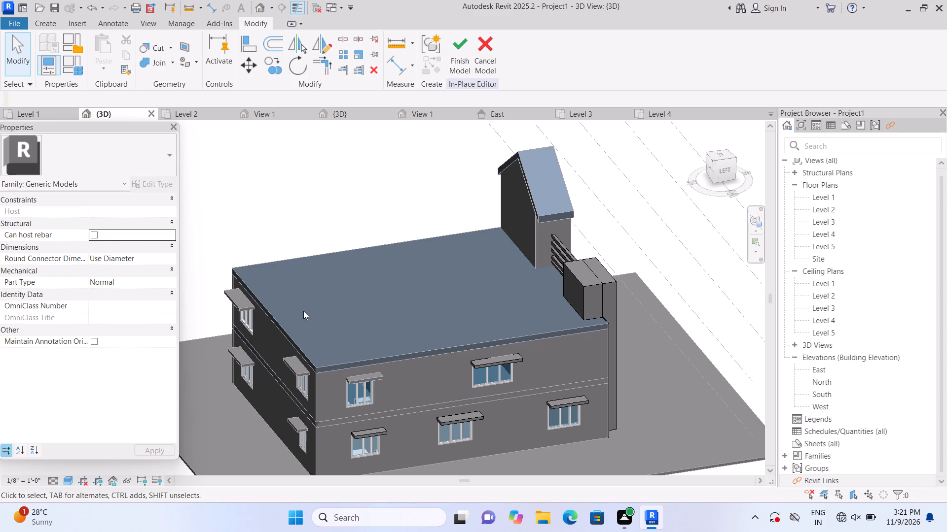
Edit the horizontal bars' extrusion sketch on the gabled tower's side and delete the lowest, shorter rectangle line by line.
scroll(525, 264, up, 3)
scroll(616, 317, up, 3)
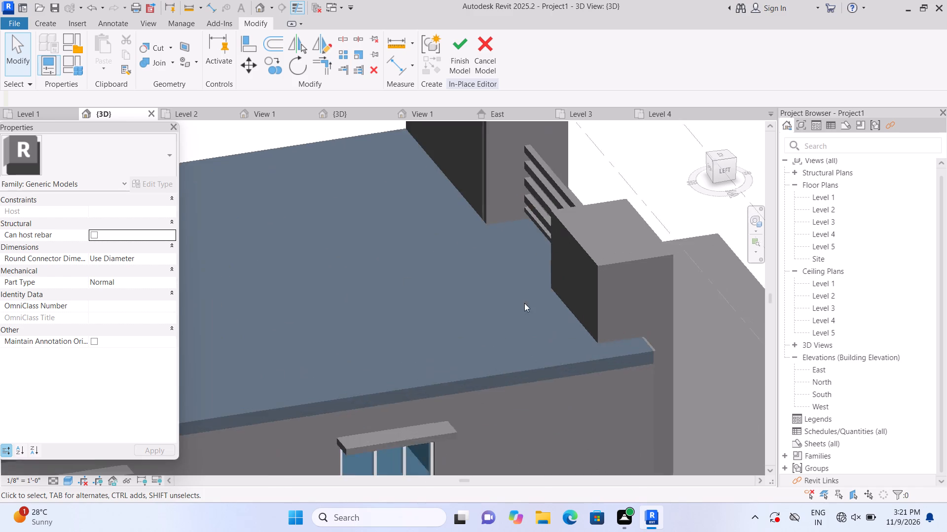
scroll(524, 303, up, 2)
middle_drag(506, 273, 499, 433)
middle_drag(475, 324, 462, 415)
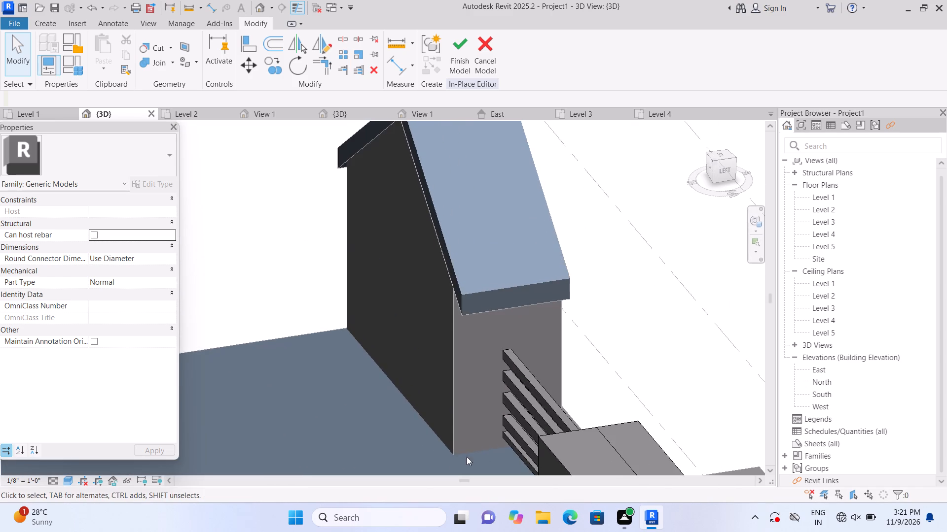
scroll(468, 449, up, 1)
middle_drag(466, 447, 425, 271)
triple_click(480, 240)
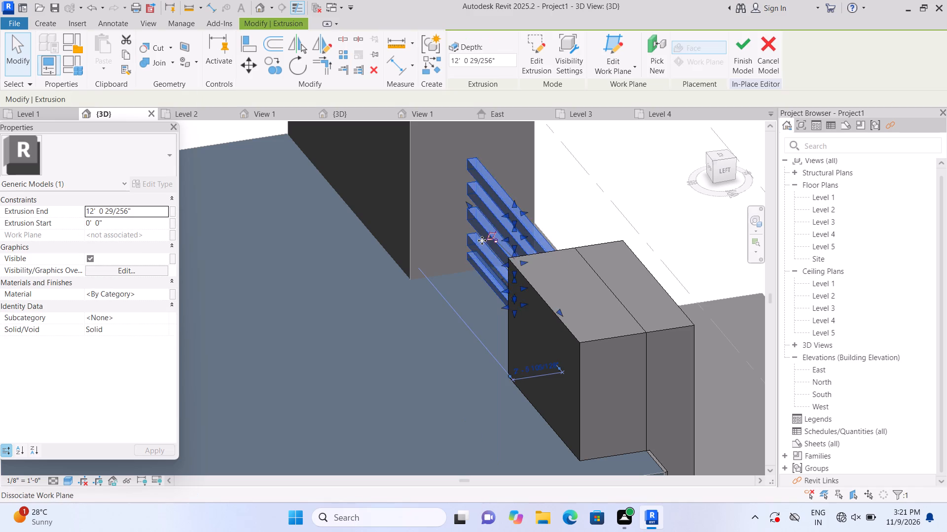
double_click(491, 222)
middle_drag(537, 190, 541, 200)
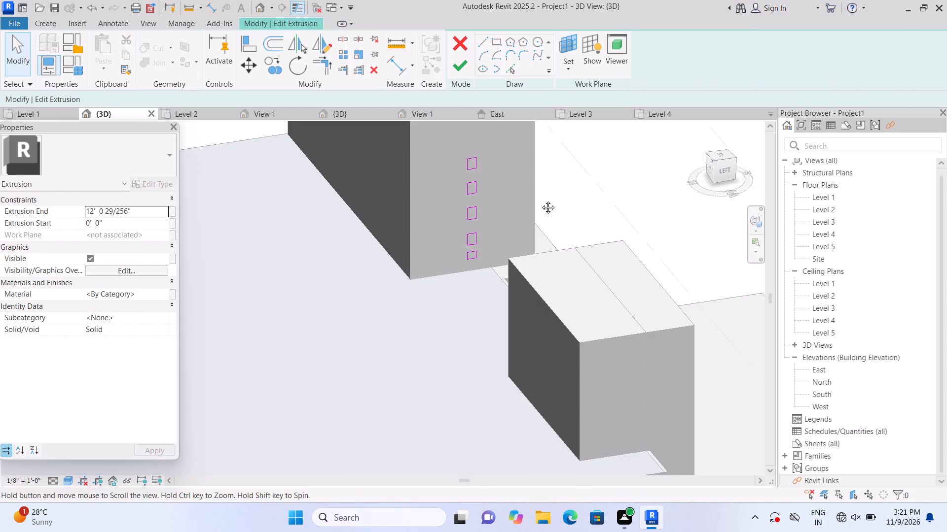
middle_drag(541, 200, 535, 259)
scroll(480, 317, up, 5)
click(461, 332)
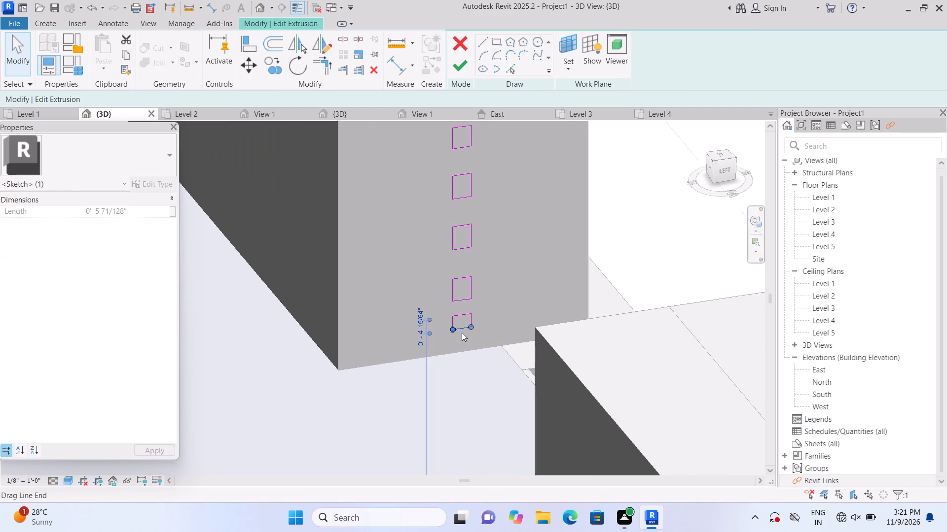
key(Delete)
click(470, 316)
key(Delete)
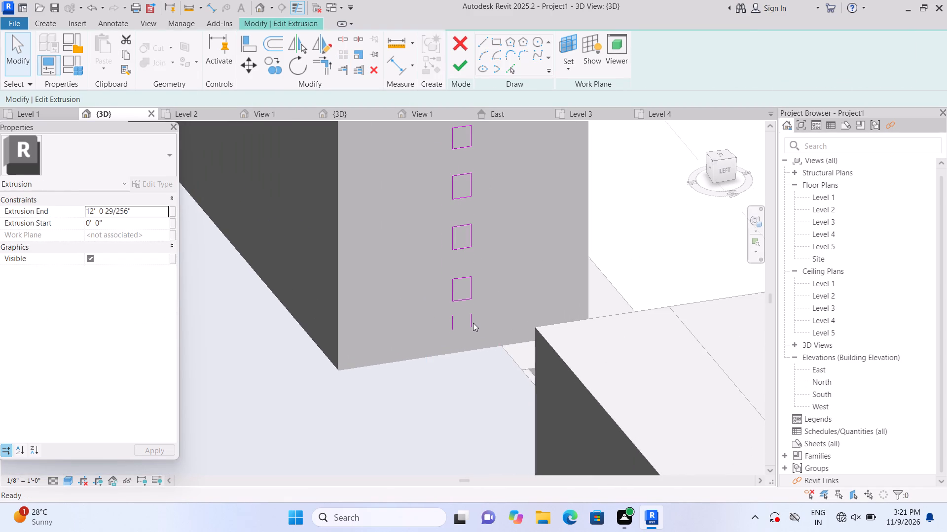
click(471, 323)
key(Delete)
click(451, 328)
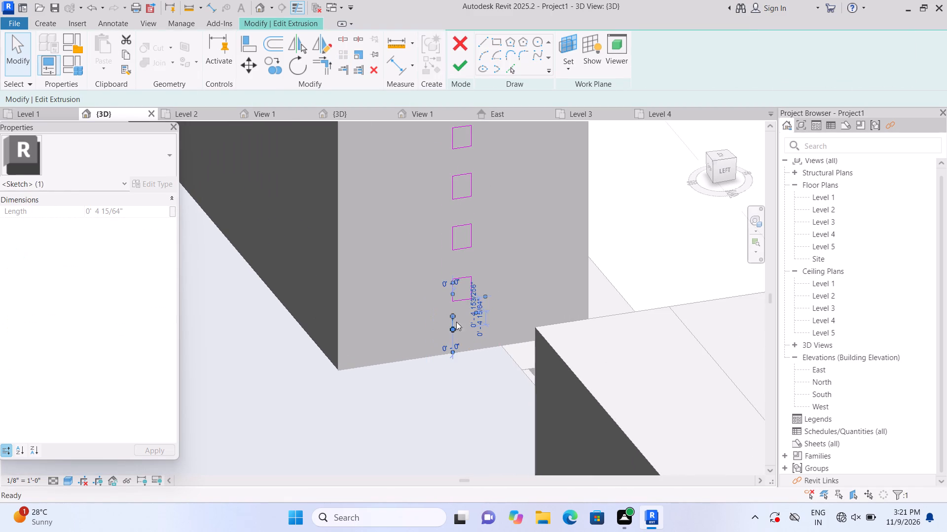
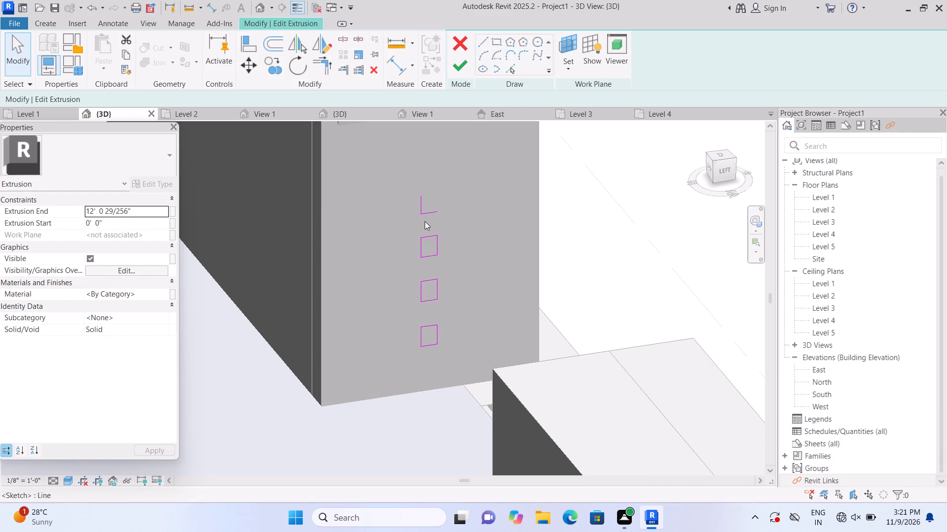
Delete the remaining lines of the partly erased top rectangle and all four lines of the rectangle directly below it.
click(431, 214)
key(Delete)
click(420, 204)
key(Delete)
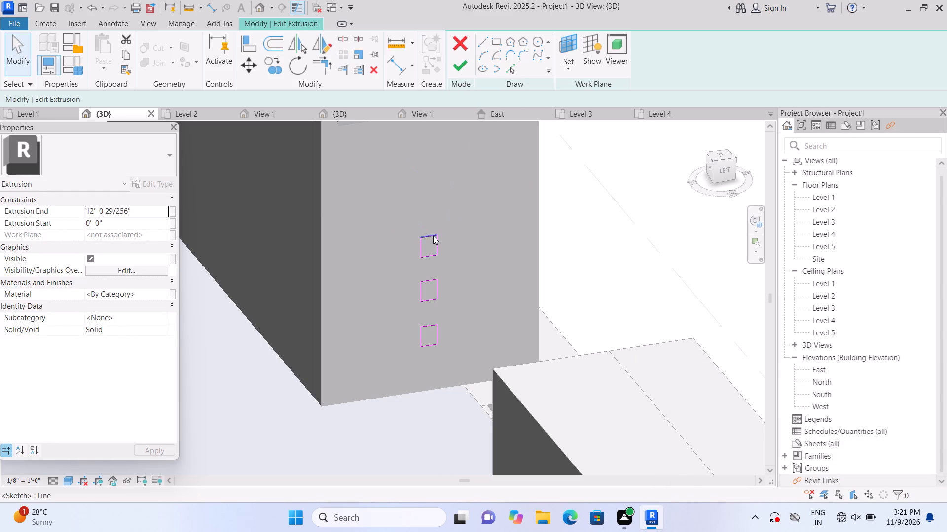
click(433, 236)
key(Delete)
click(440, 245)
key(Delete)
click(416, 250)
key(Delete)
click(429, 254)
key(Delete)
Delete the two lowest rectangles line by line, clearing the bars' extrusion sketch on the tower's side wall.
click(431, 275)
key(Delete)
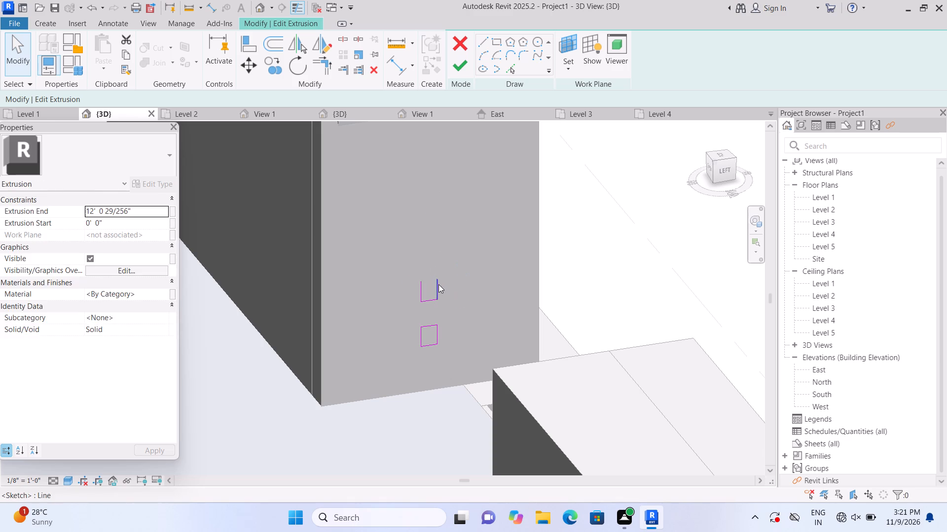
click(438, 285)
key(Delete)
click(423, 300)
key(Delete)
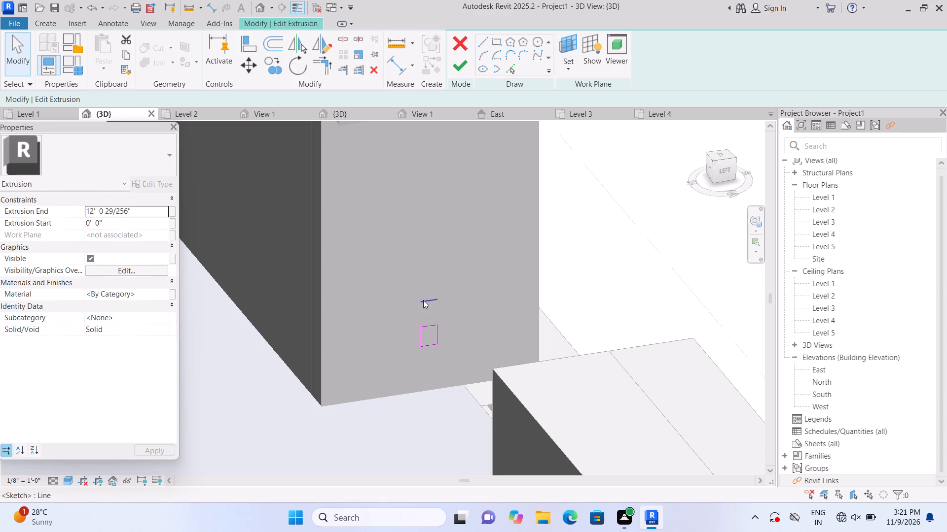
click(423, 299)
key(Delete)
click(428, 322)
key(Delete)
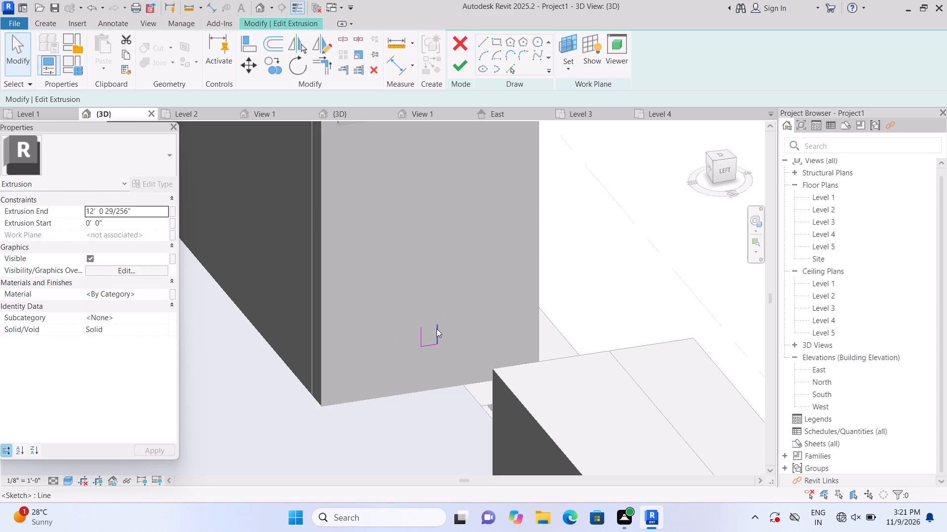
click(437, 329)
key(Delete)
click(431, 340)
key(Delete)
click(424, 338)
key(Delete)
Sketch a vertical column of five spaced rectangles, each about 6" square, on the gabled tower's side wall and finish the extrusion sketch.
scroll(439, 339, down, 2)
middle_drag(437, 335, 418, 385)
click(500, 41)
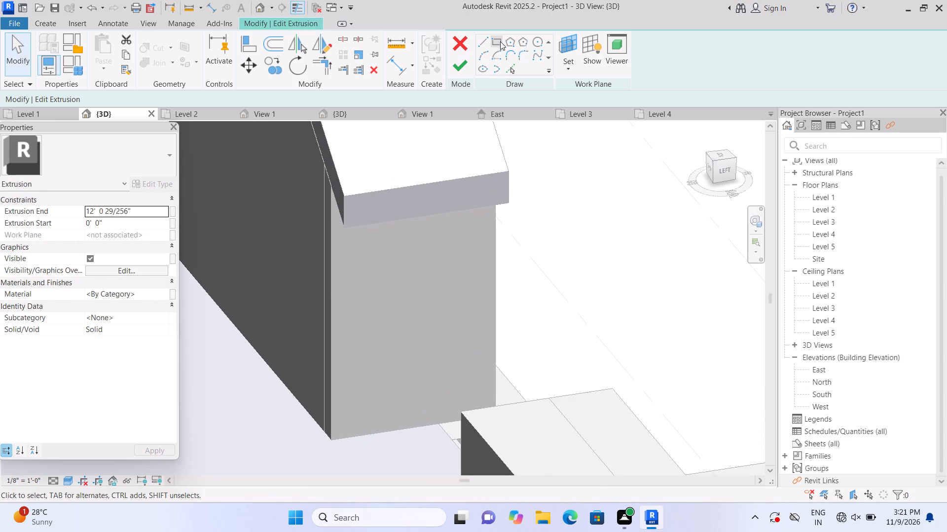
click(422, 264)
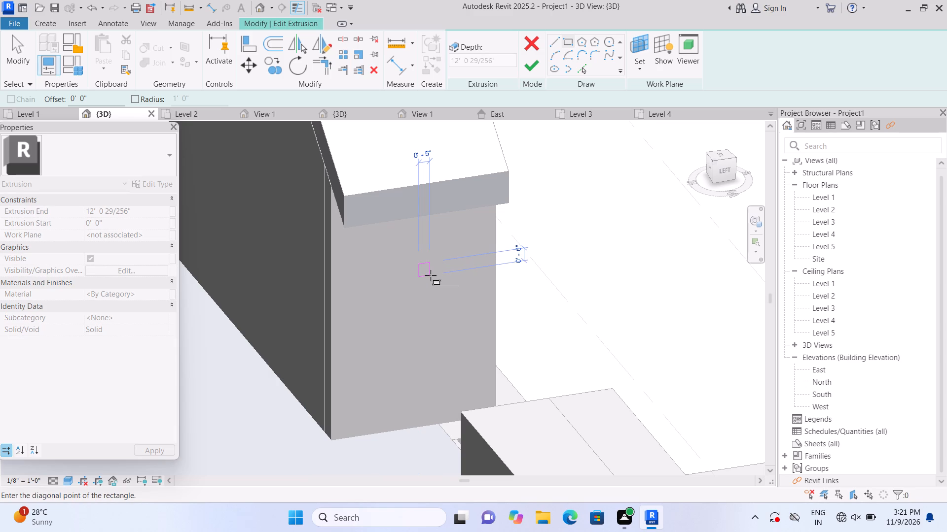
click(431, 275)
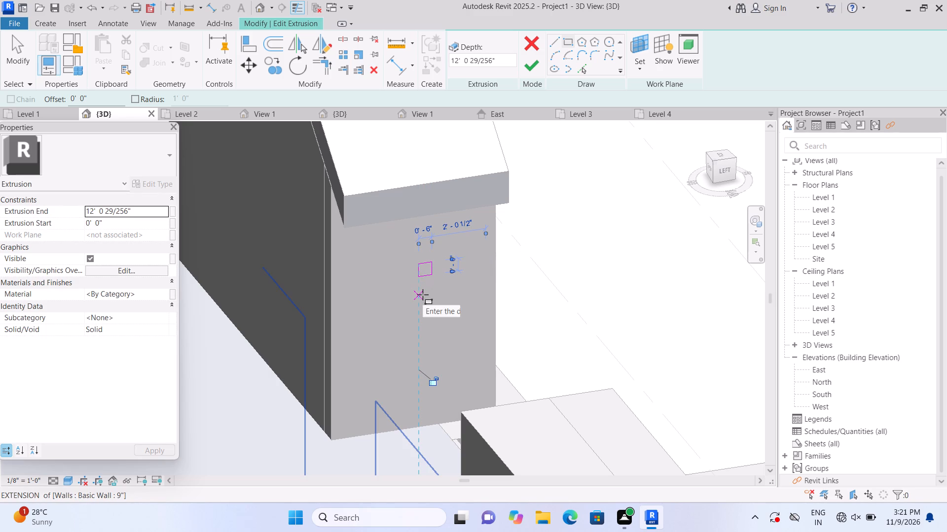
click(423, 295)
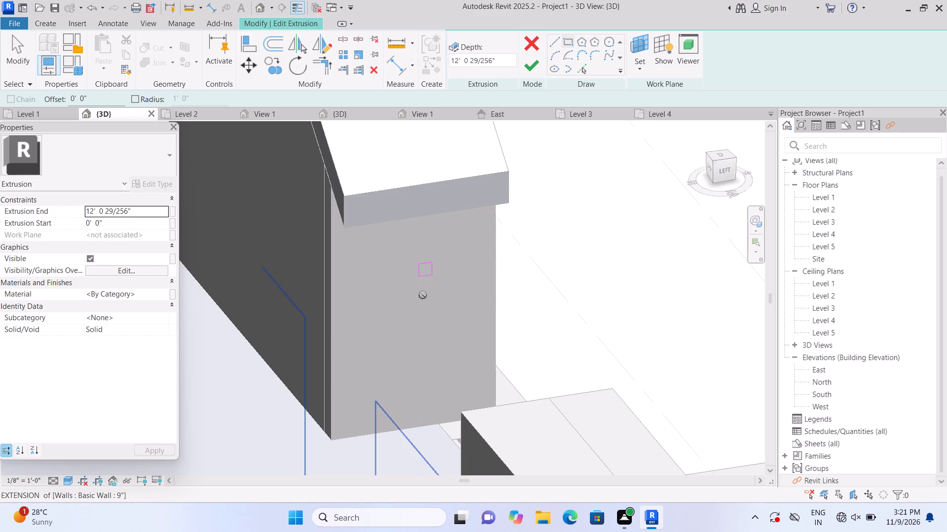
double_click(433, 308)
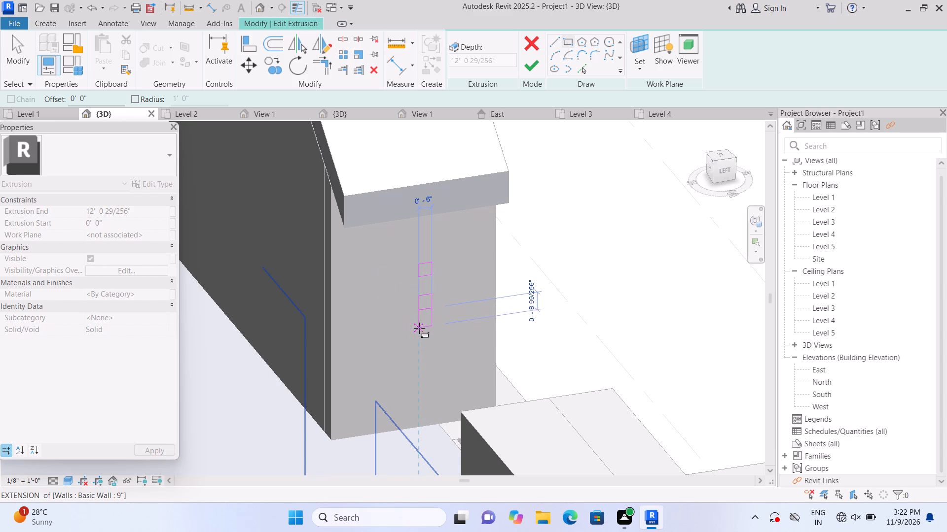
key(Escape)
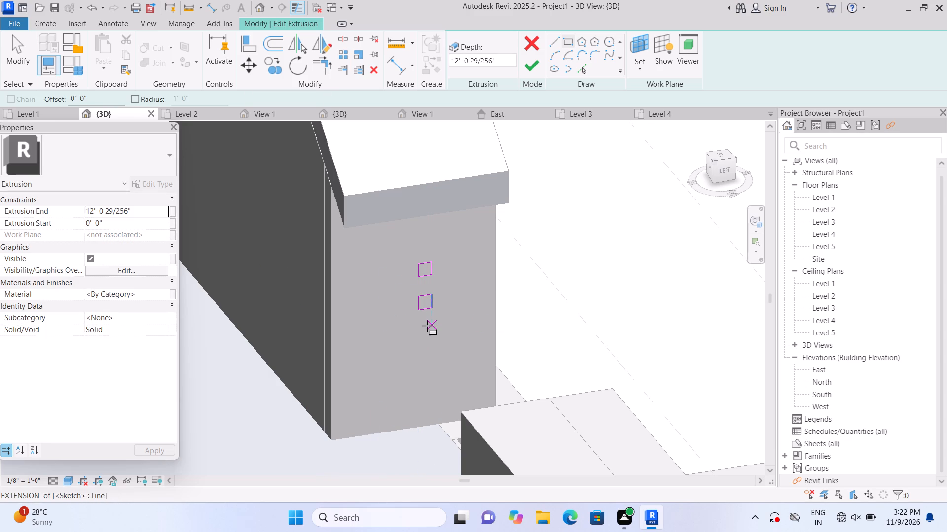
click(427, 326)
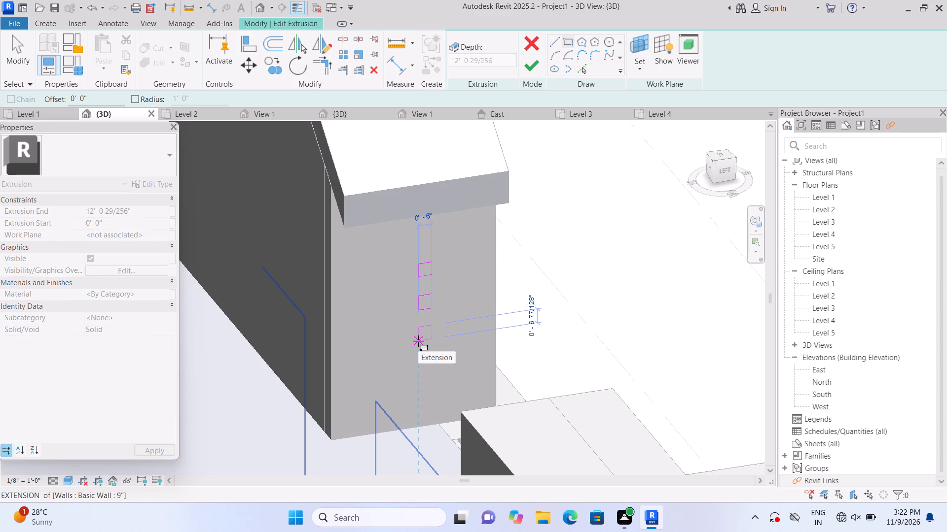
click(419, 341)
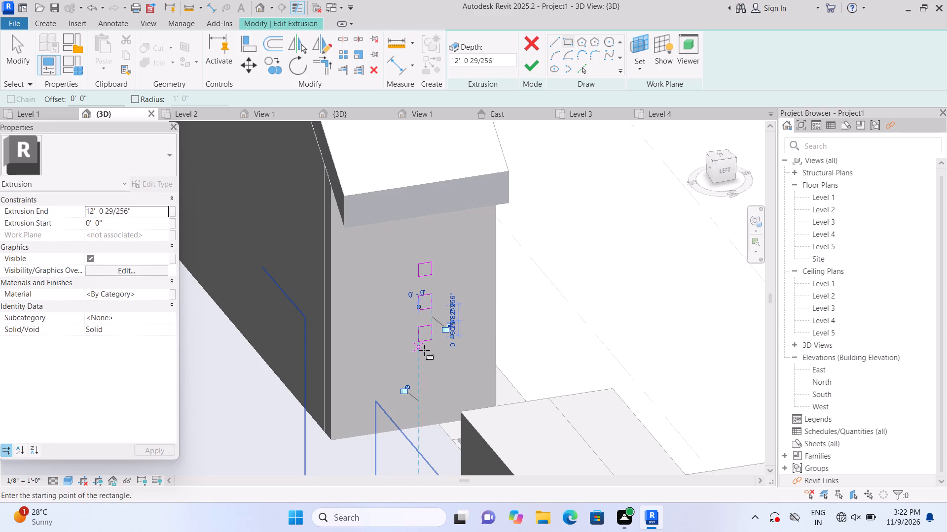
click(422, 362)
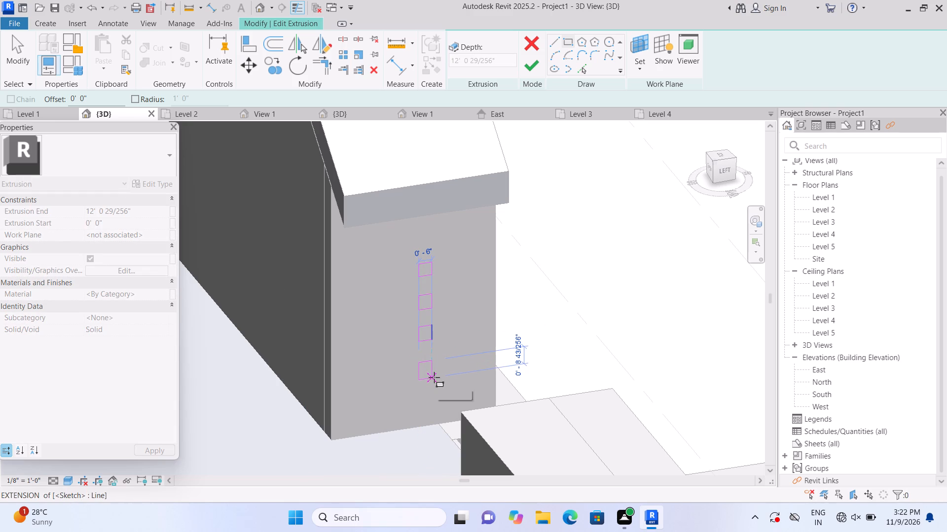
click(435, 374)
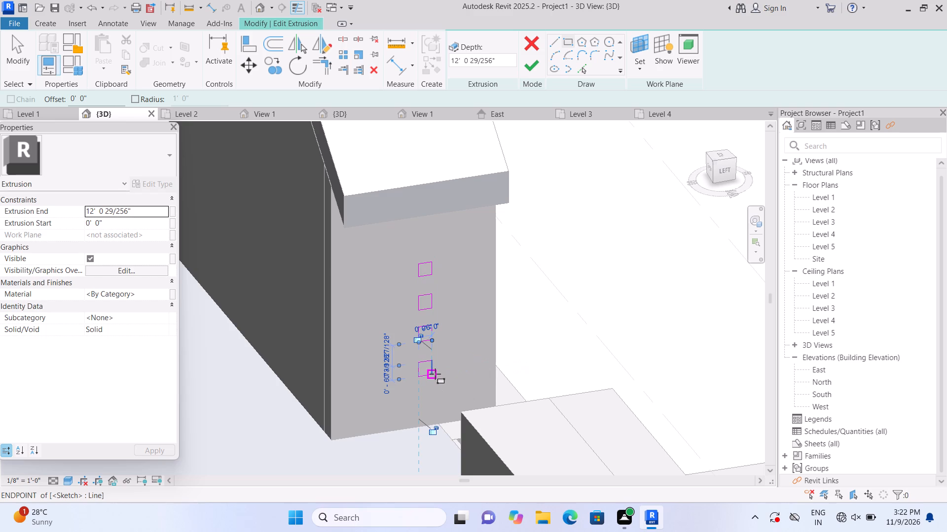
click(420, 394)
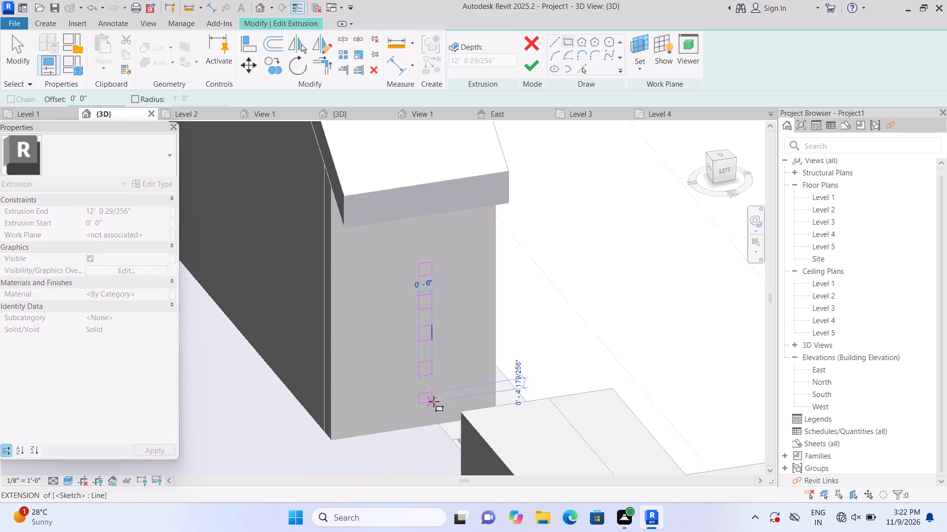
click(432, 406)
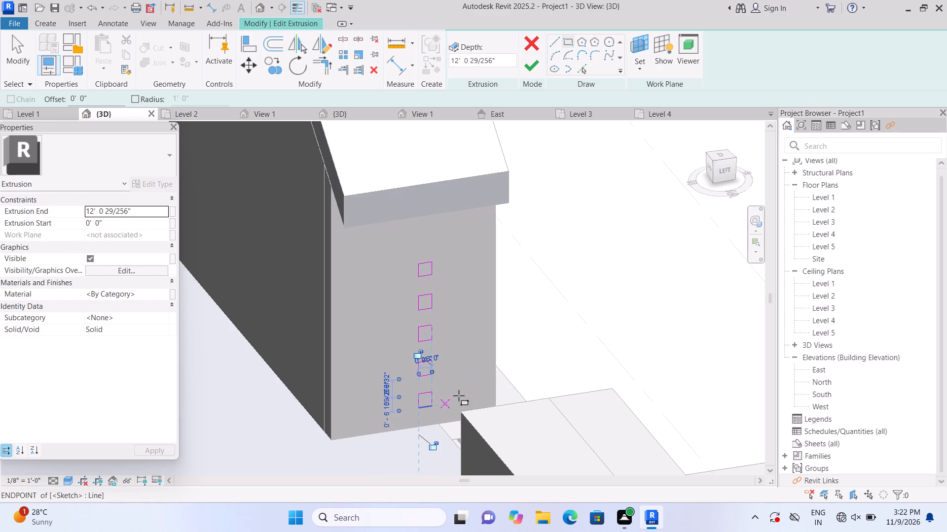
click(534, 67)
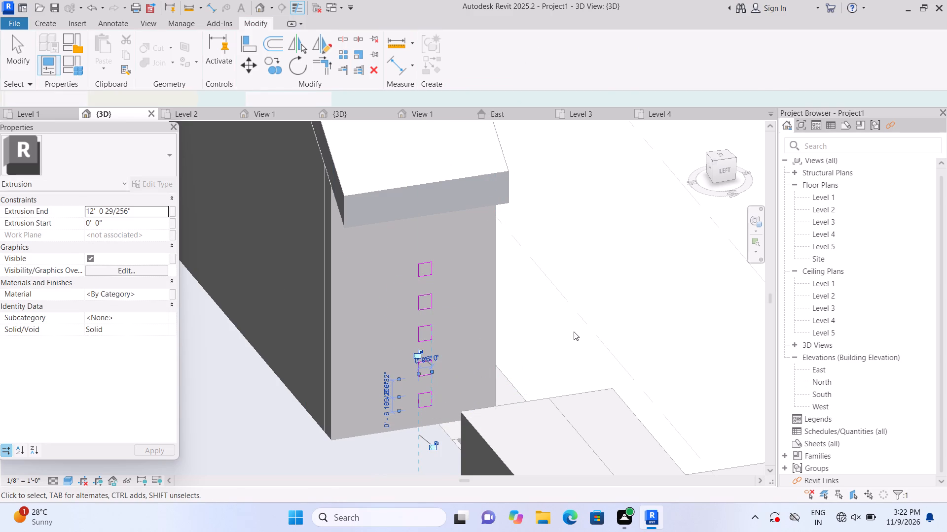
Examine the rebuilt horizontal bars between the louvred block and the gabled tower, from the whole house down to a front close-up.
scroll(574, 336, down, 4)
scroll(572, 362, up, 4)
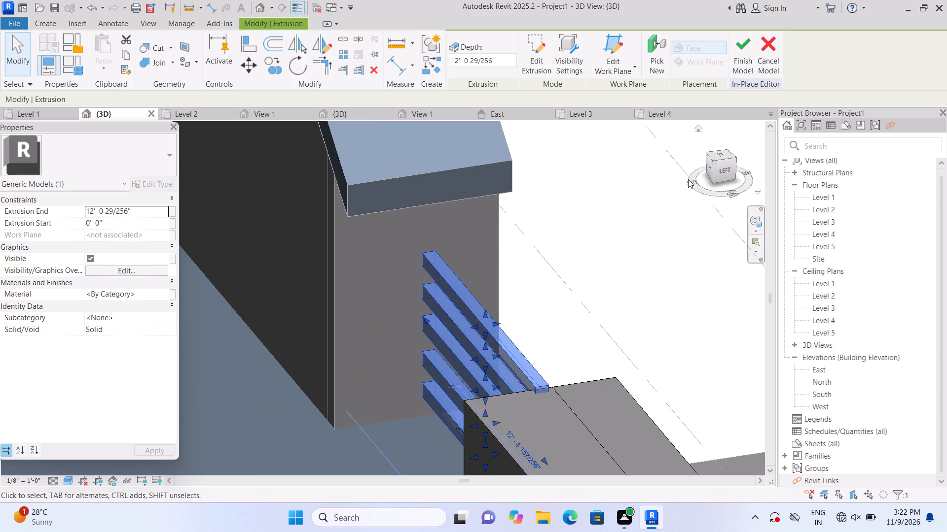
click(699, 127)
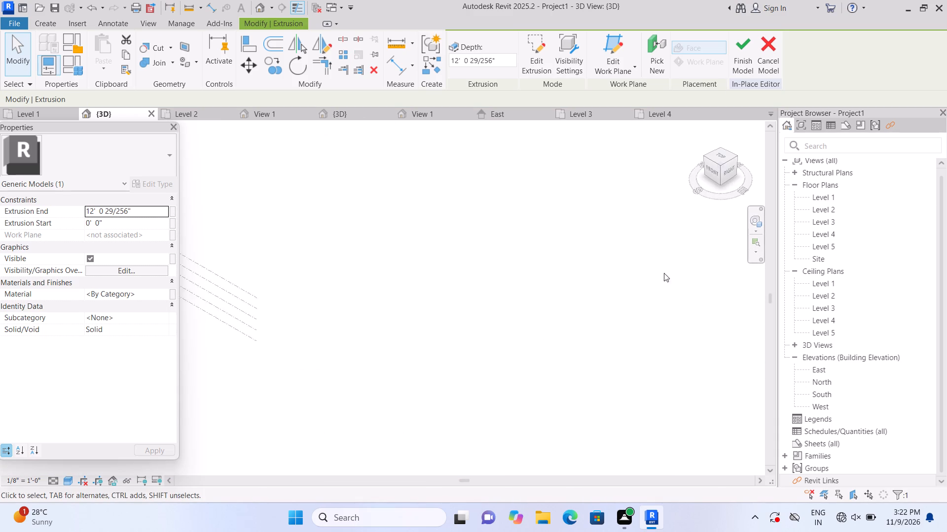
scroll(339, 411, up, 7)
click(270, 399)
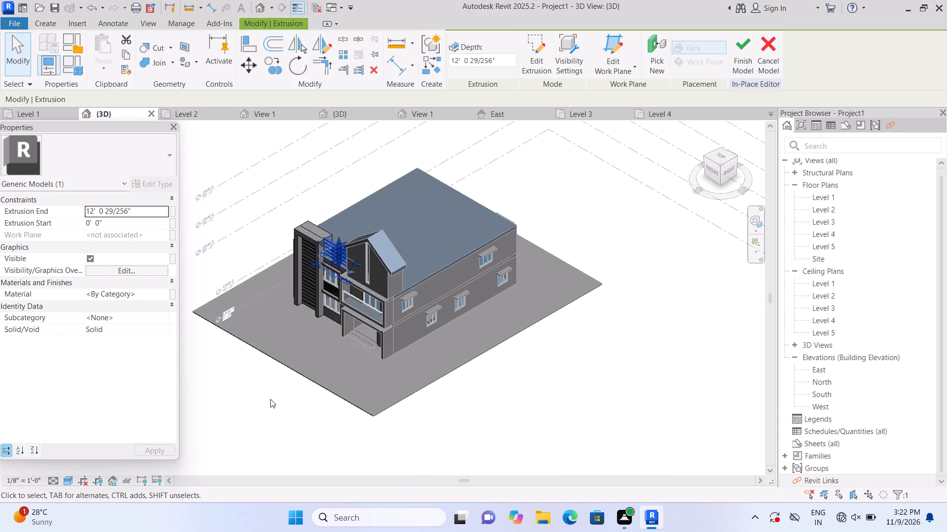
middle_click(267, 412)
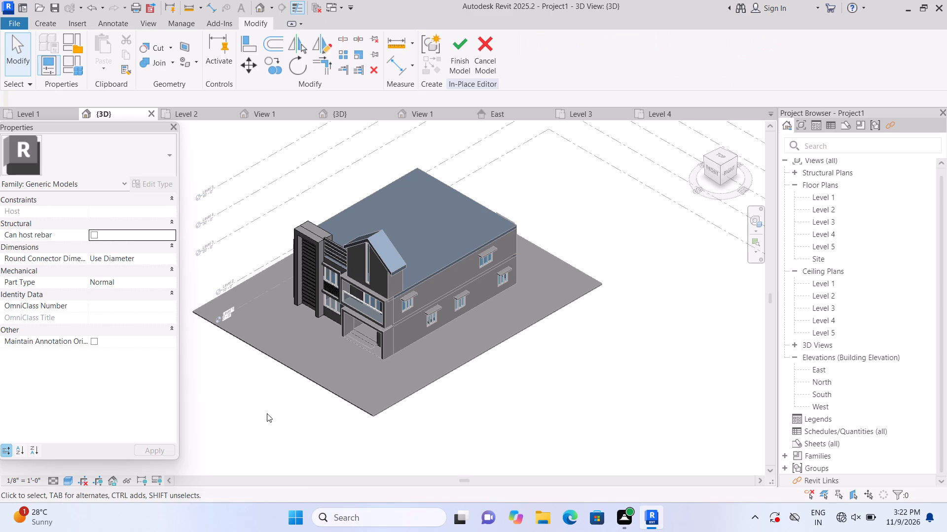
shift+middle_drag(267, 413, 377, 404)
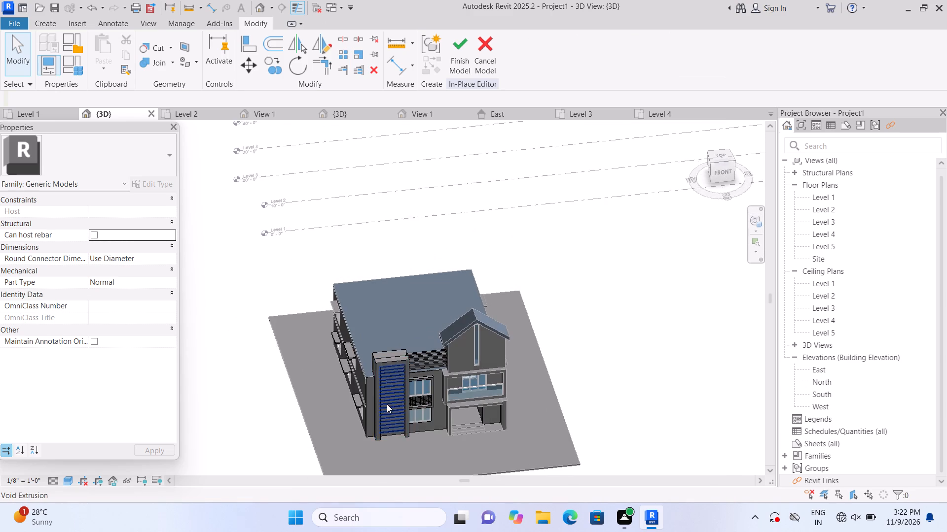
scroll(388, 403, up, 8)
middle_drag(410, 332, 367, 331)
scroll(391, 332, up, 2)
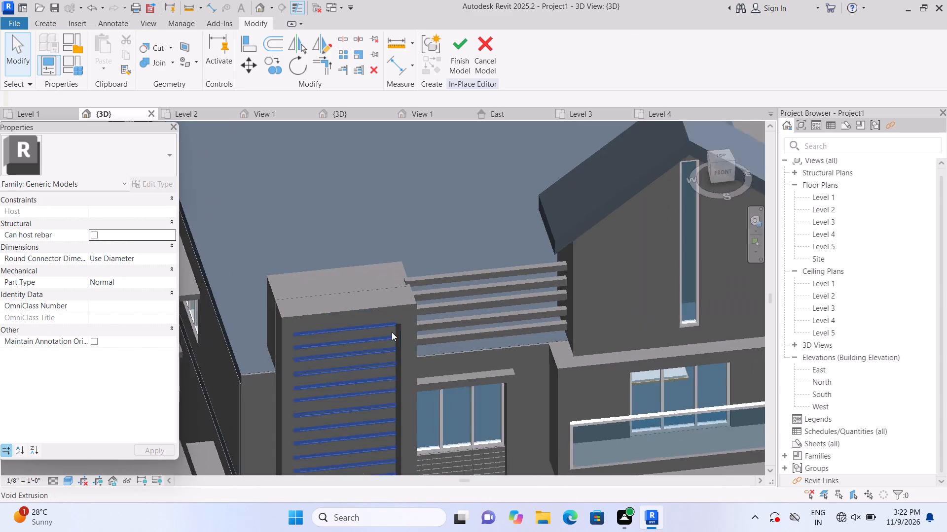
scroll(392, 332, up, 1)
scroll(492, 279, up, 4)
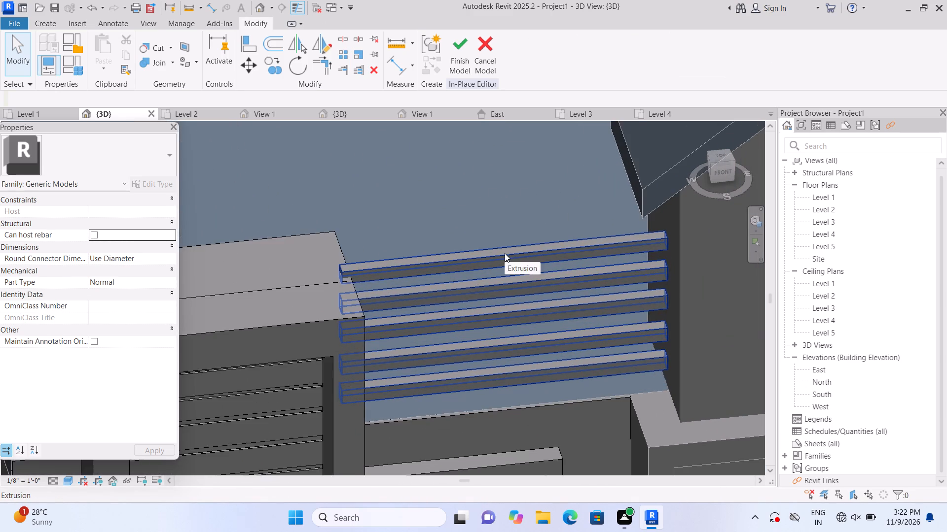
scroll(506, 253, up, 2)
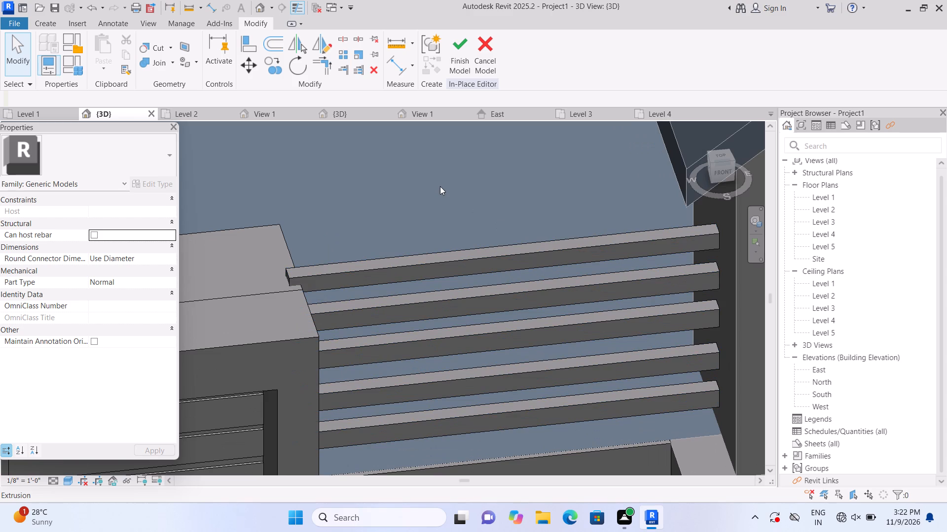
scroll(441, 187, down, 7)
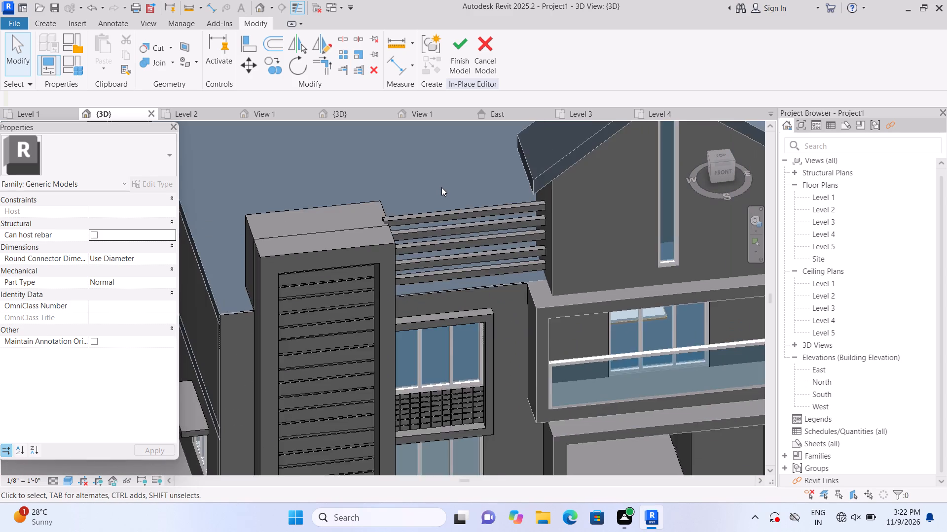
scroll(441, 187, up, 6)
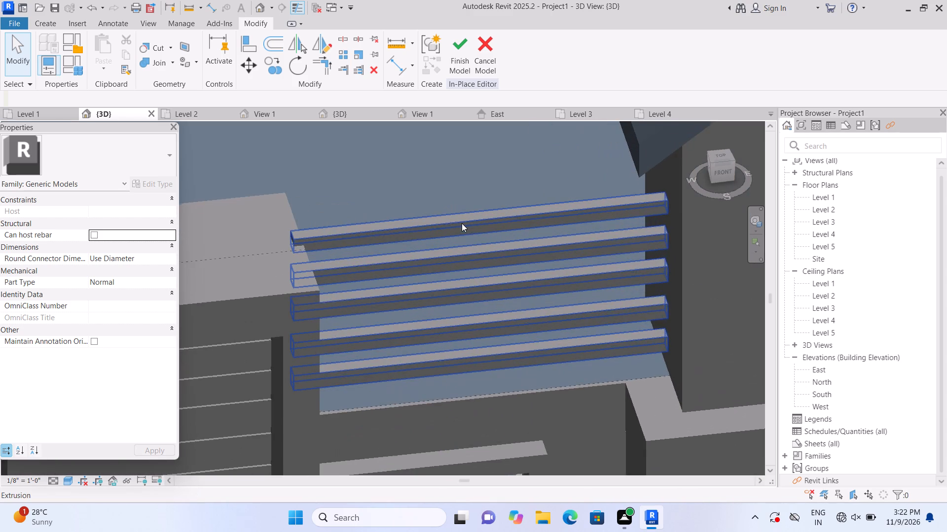
scroll(592, 213, up, 1)
Edit the horizontal bars' extrusion sketch and delete all four lines of the topmost rectangle on the tower's side wall.
double_click(592, 213)
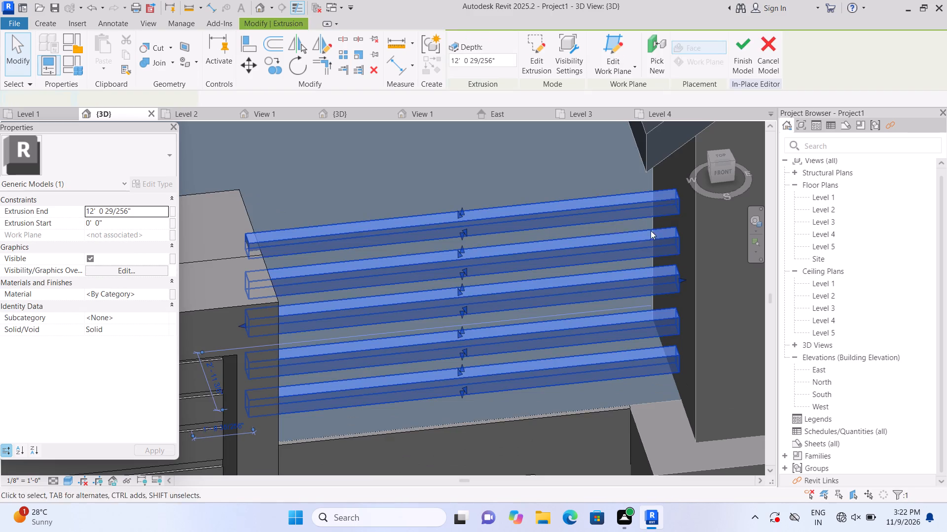
scroll(675, 219, up, 3)
middle_drag(651, 210, 514, 306)
scroll(548, 289, up, 5)
click(537, 271)
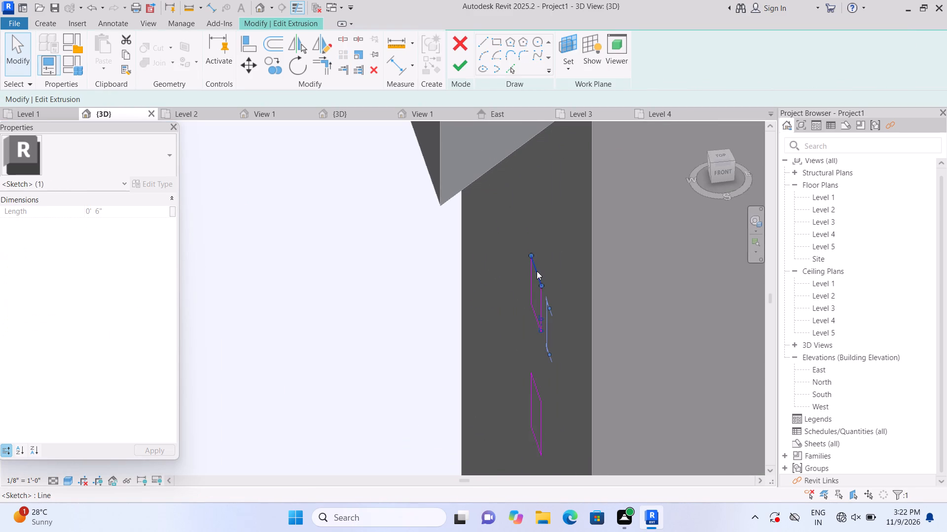
key(Delete)
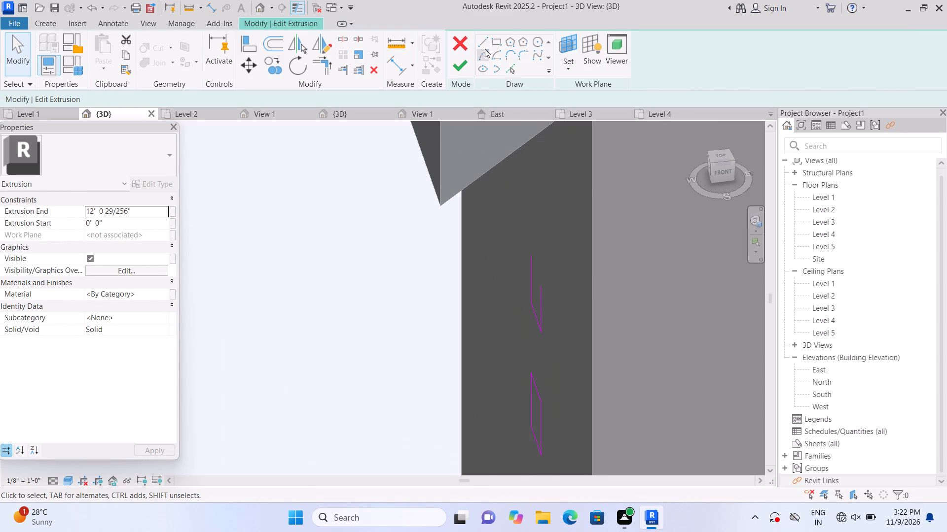
click(487, 41)
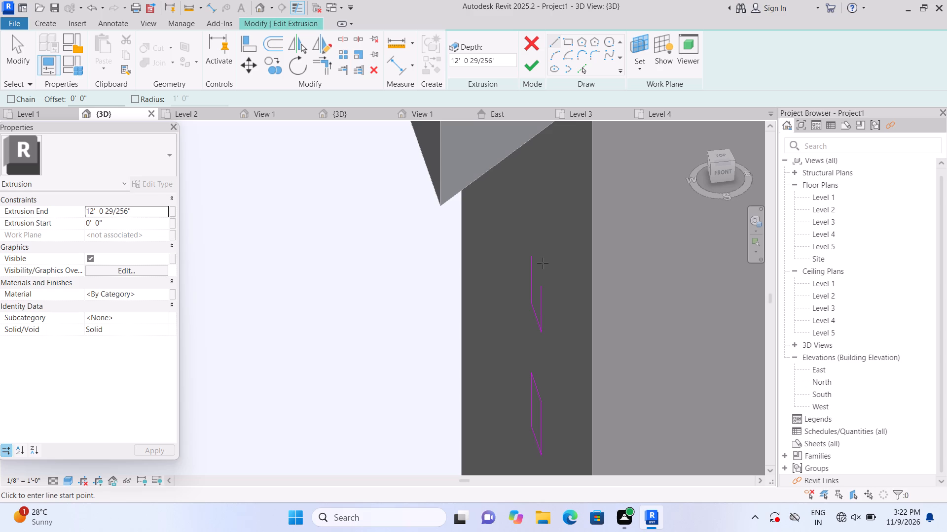
key(Escape)
scroll(543, 263, down, 3)
click(530, 271)
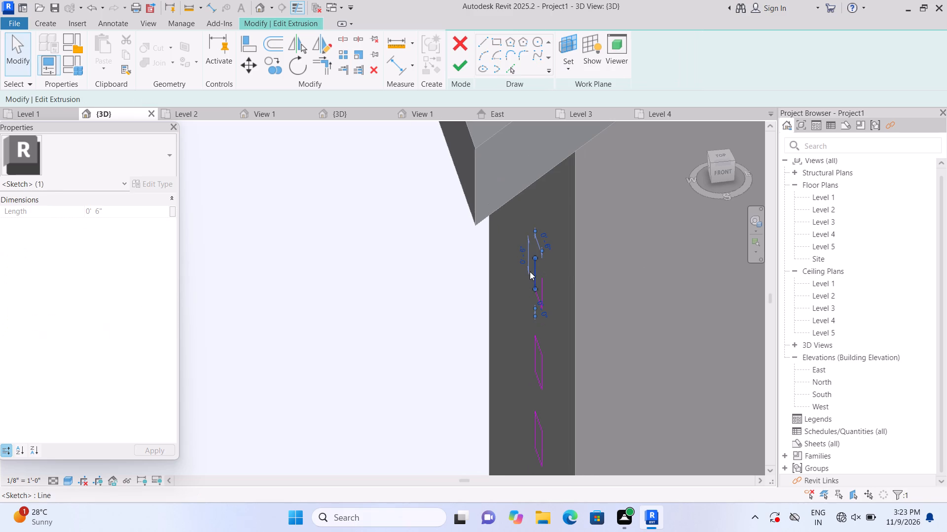
key(Delete)
click(545, 292)
key(Delete)
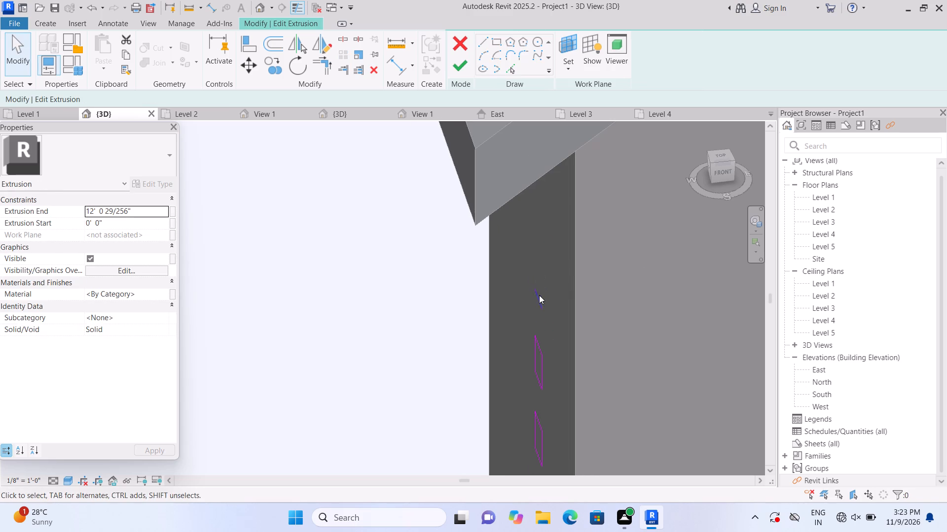
click(537, 297)
key(Delete)
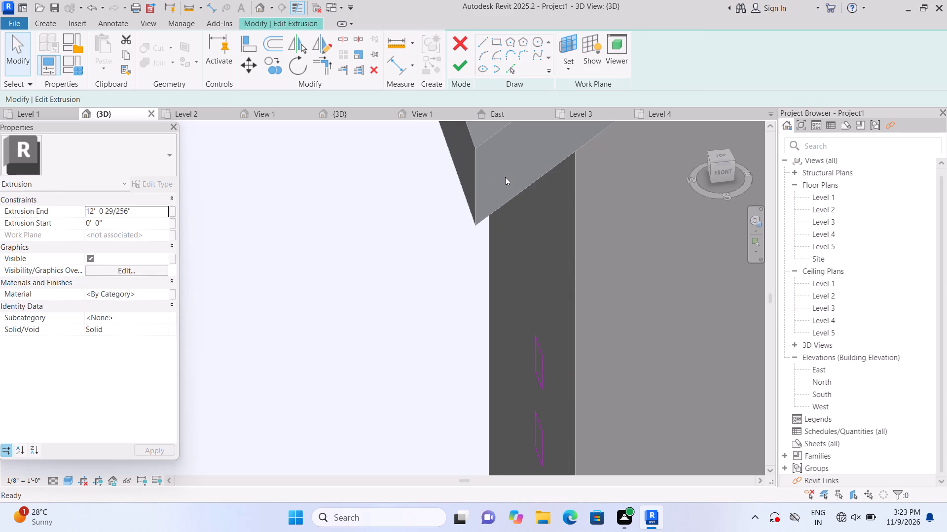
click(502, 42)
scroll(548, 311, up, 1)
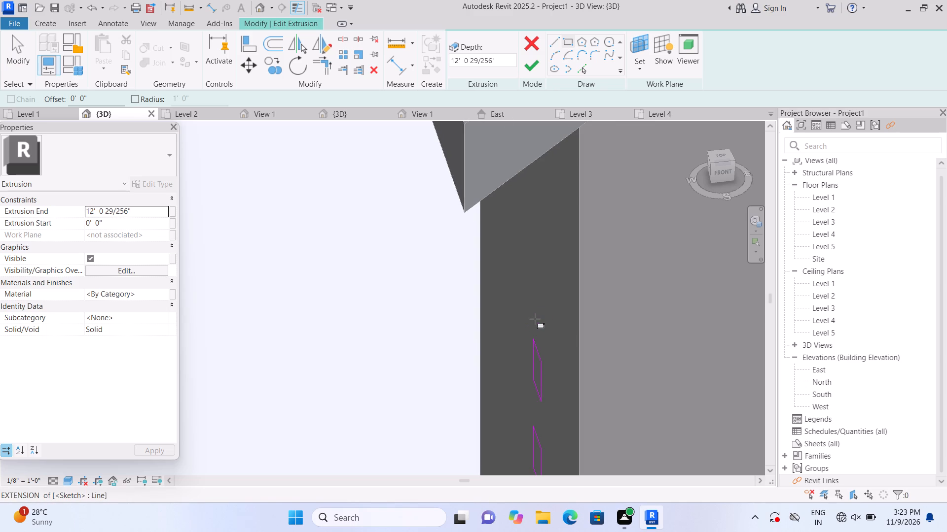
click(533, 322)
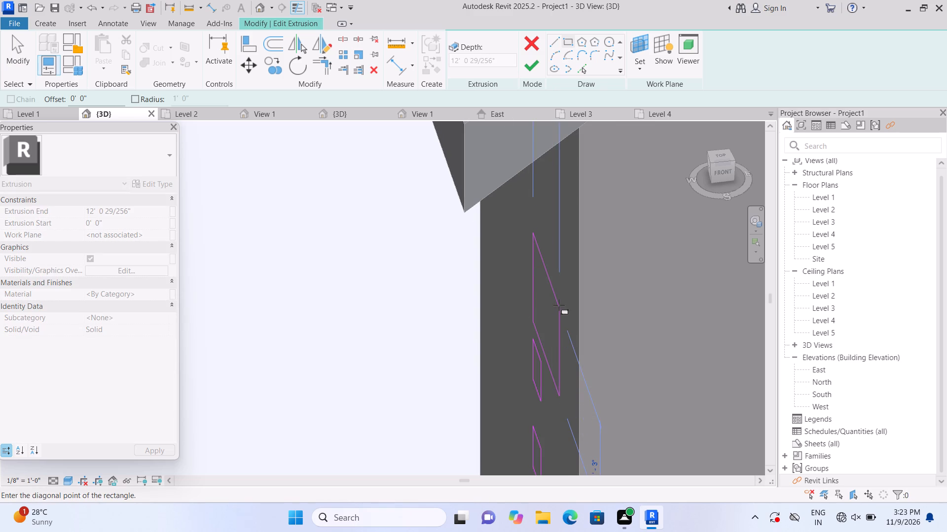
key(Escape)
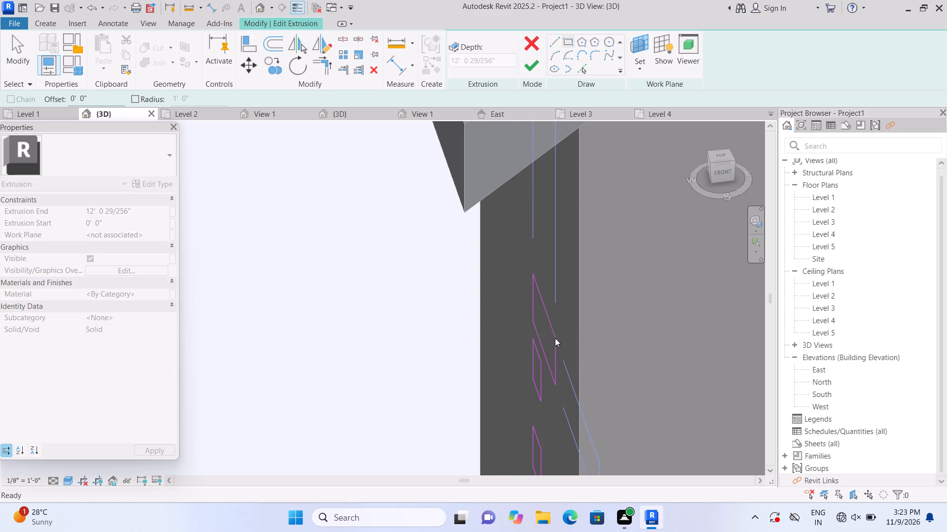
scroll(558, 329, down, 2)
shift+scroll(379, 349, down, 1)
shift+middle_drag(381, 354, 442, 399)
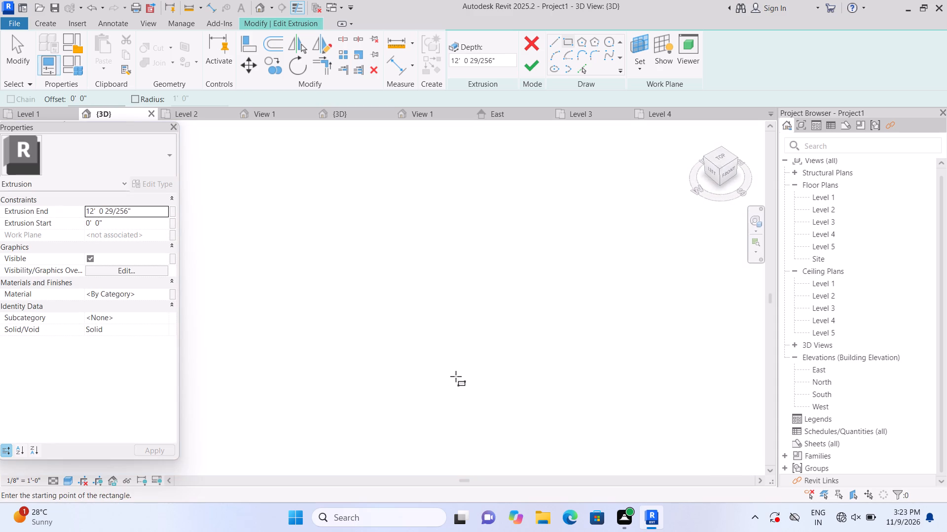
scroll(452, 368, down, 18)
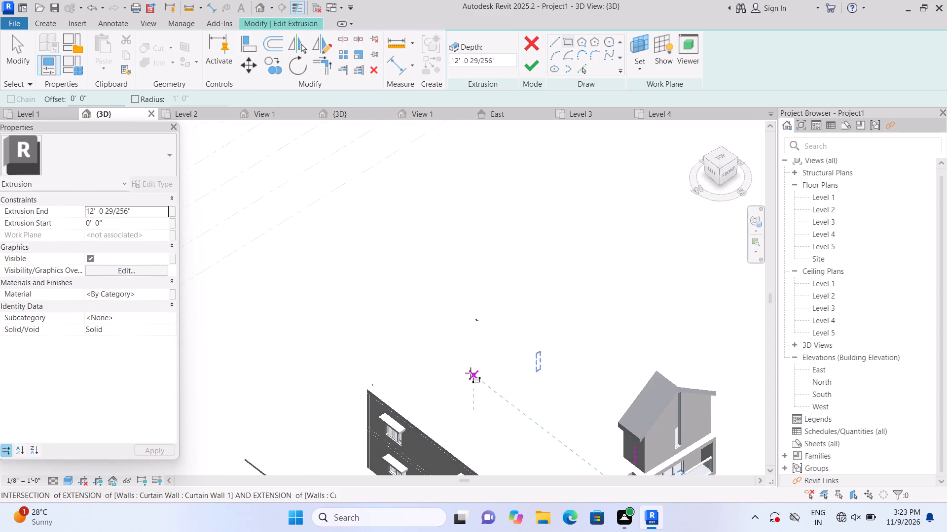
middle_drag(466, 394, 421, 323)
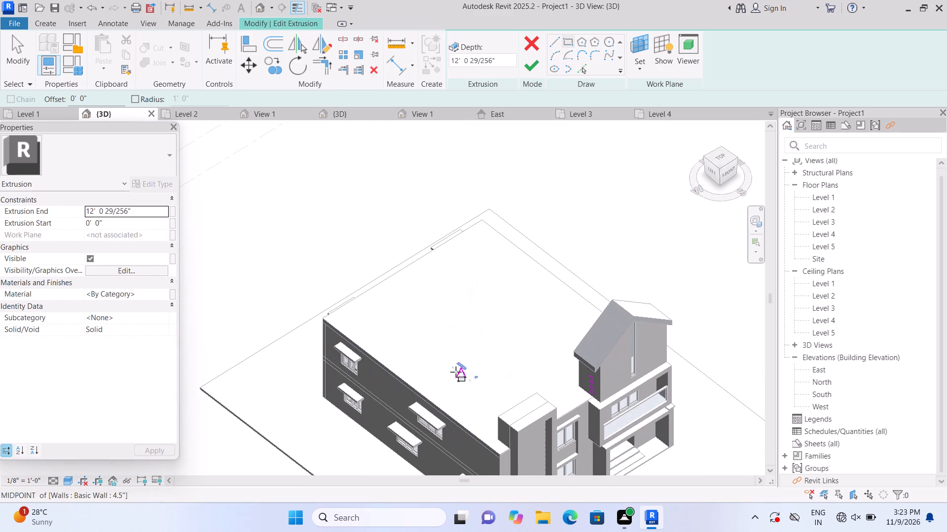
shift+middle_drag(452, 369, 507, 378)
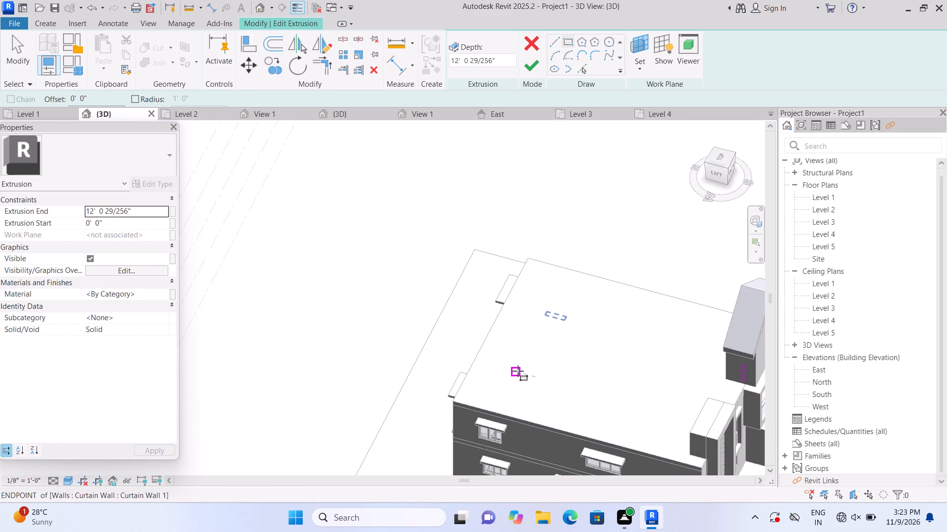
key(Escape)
Finish the bars' edited extrusion sketch with only the four lower rectangles and clear the selection.
middle_drag(539, 365, 285, 355)
shift+middle_drag(307, 411, 314, 404)
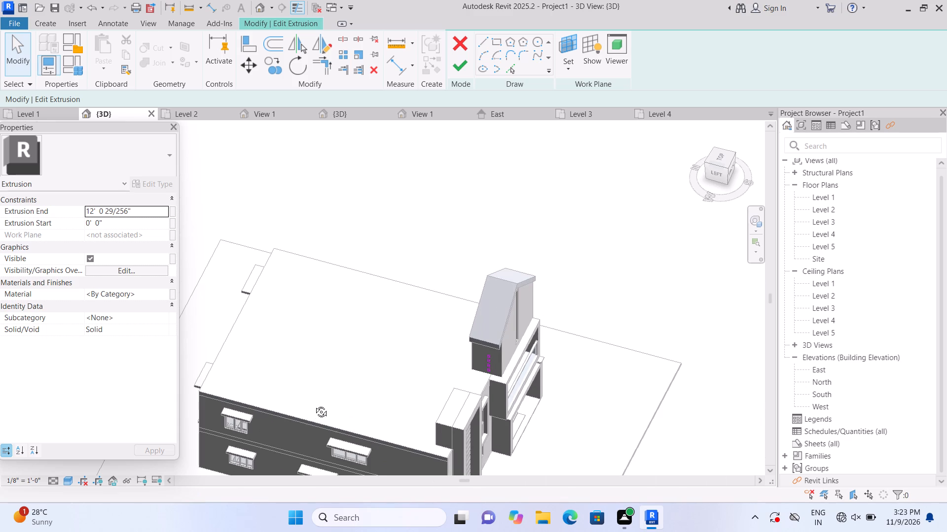
shift+middle_drag(314, 404, 344, 342)
middle_drag(351, 338, 230, 418)
shift+middle_drag(229, 423, 235, 393)
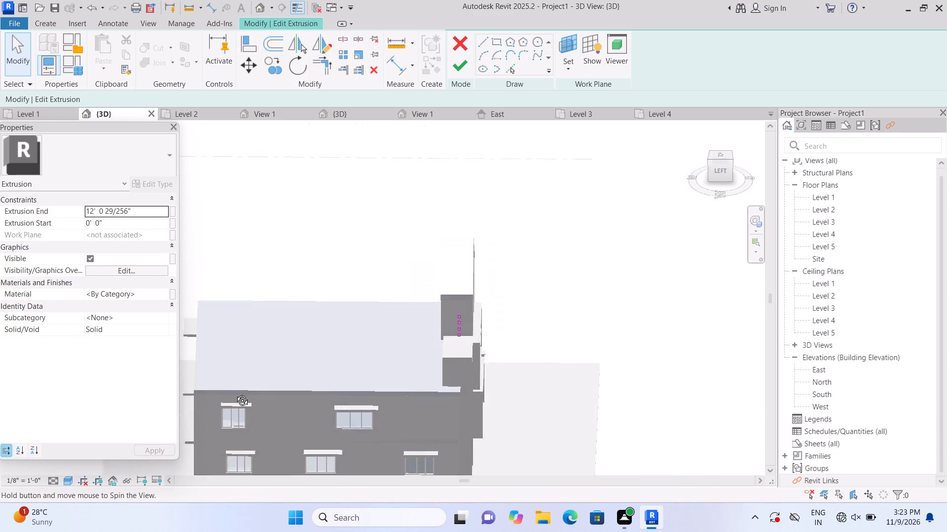
shift+middle_drag(235, 393, 238, 370)
shift+middle_drag(272, 364, 277, 345)
middle_drag(330, 302, 235, 374)
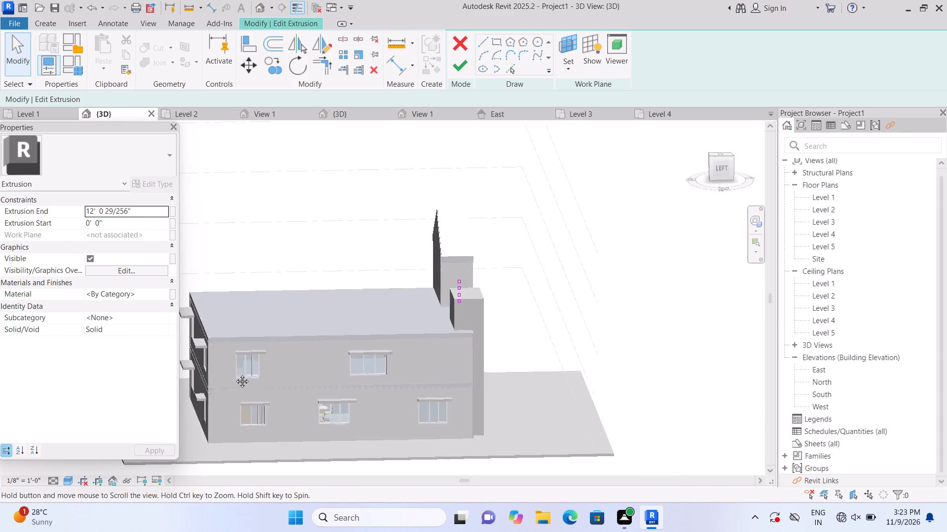
middle_drag(235, 374, 201, 402)
scroll(317, 376, up, 12)
scroll(357, 388, up, 2)
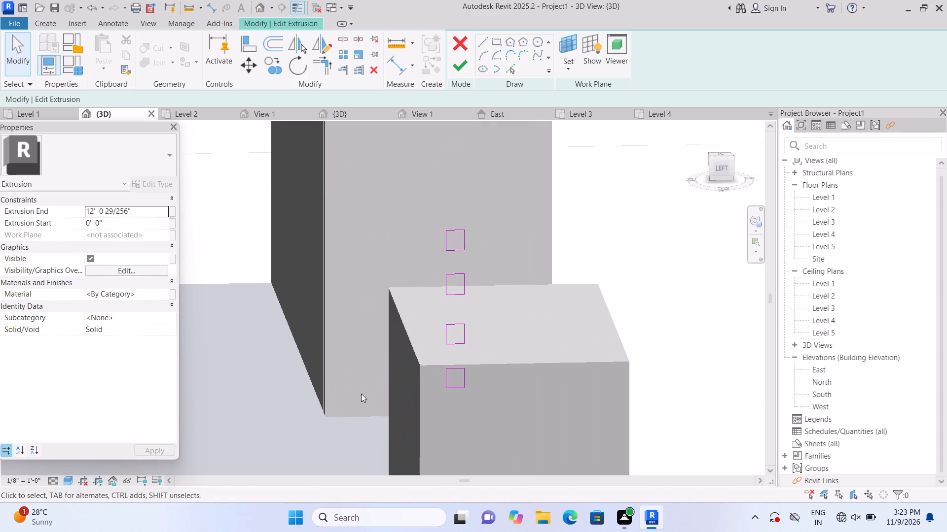
middle_drag(384, 382, 249, 476)
scroll(245, 477, up, 1)
scroll(251, 477, down, 3)
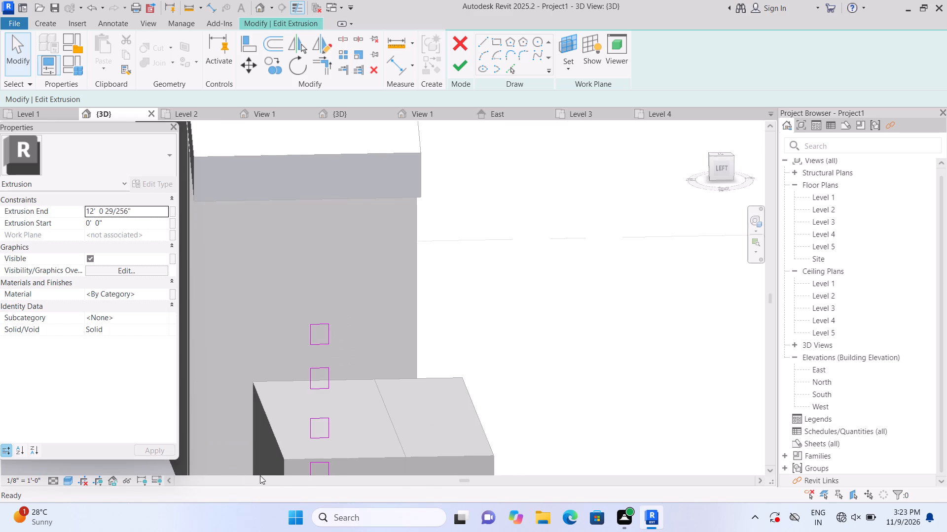
click(465, 60)
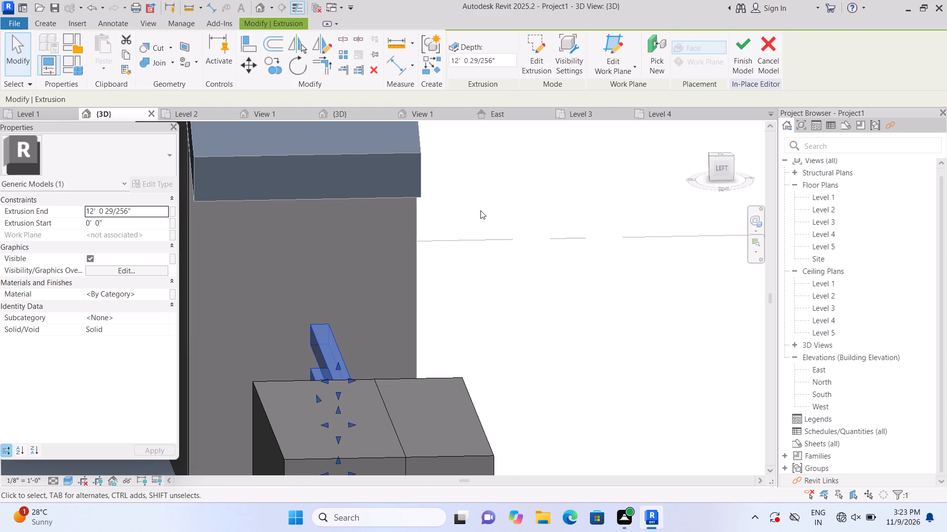
click(479, 266)
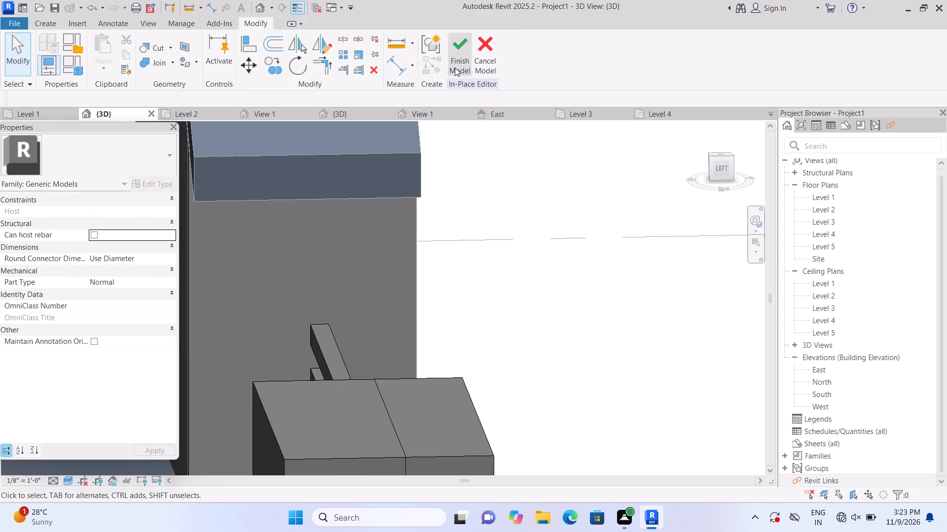
Reopen the bars' extrusion sketch, draw a fifth rectangle of matching width closely above the top one, and finish the sketch.
double_click(325, 349)
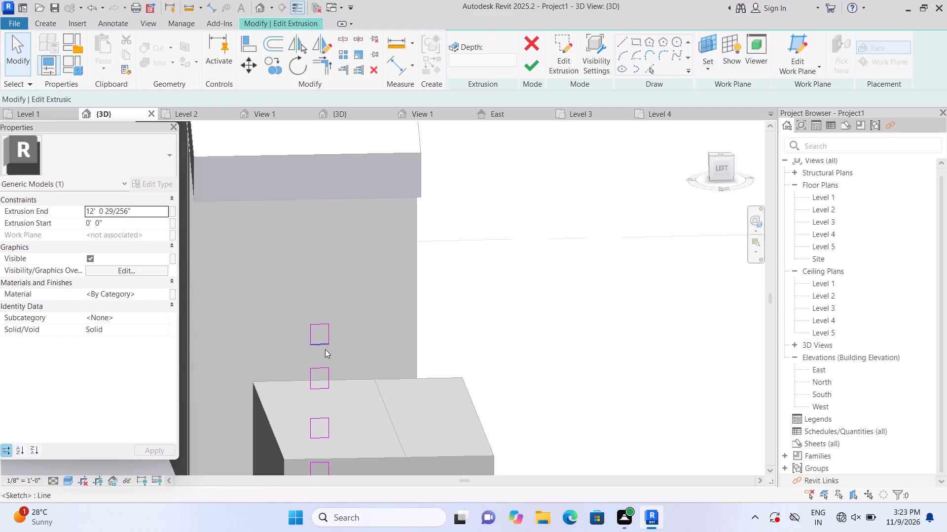
middle_drag(356, 350, 395, 226)
scroll(401, 239, down, 5)
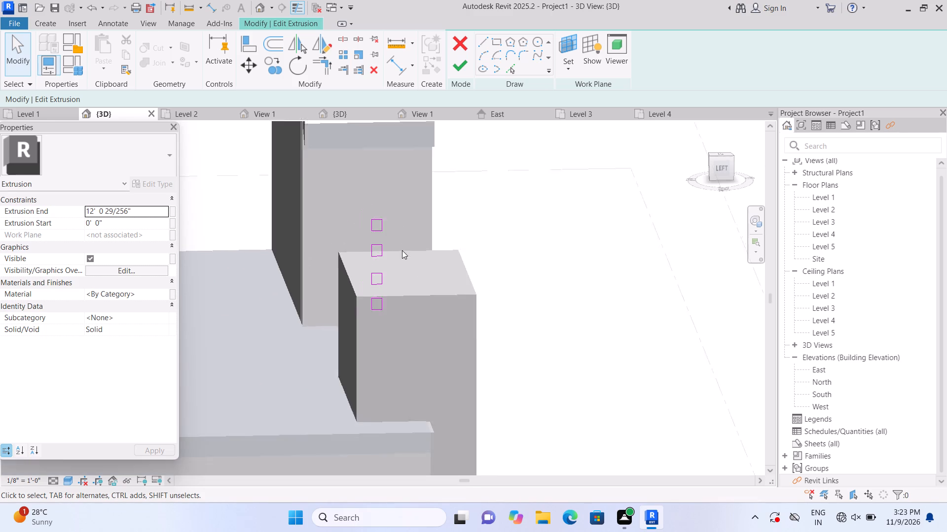
middle_drag(409, 208, 413, 254)
scroll(374, 284, up, 2)
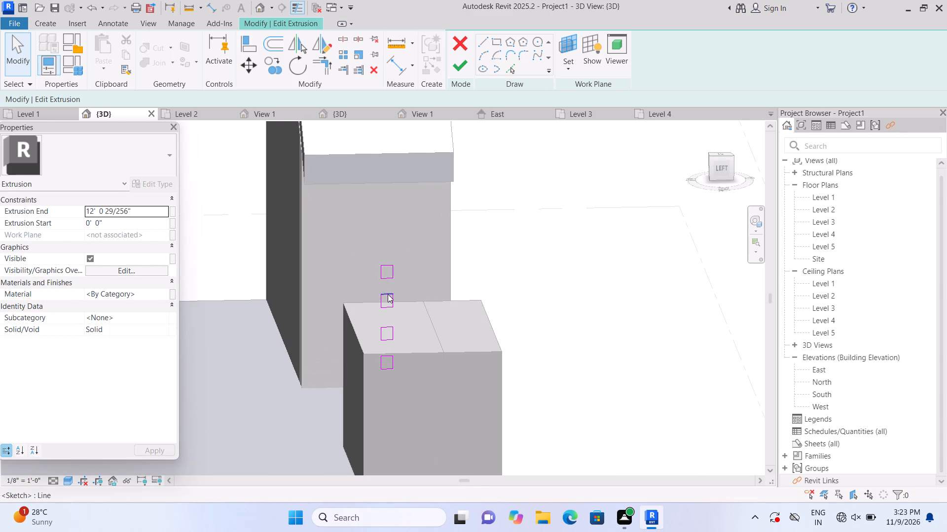
click(498, 45)
scroll(412, 222, up, 1)
scroll(403, 271, up, 1)
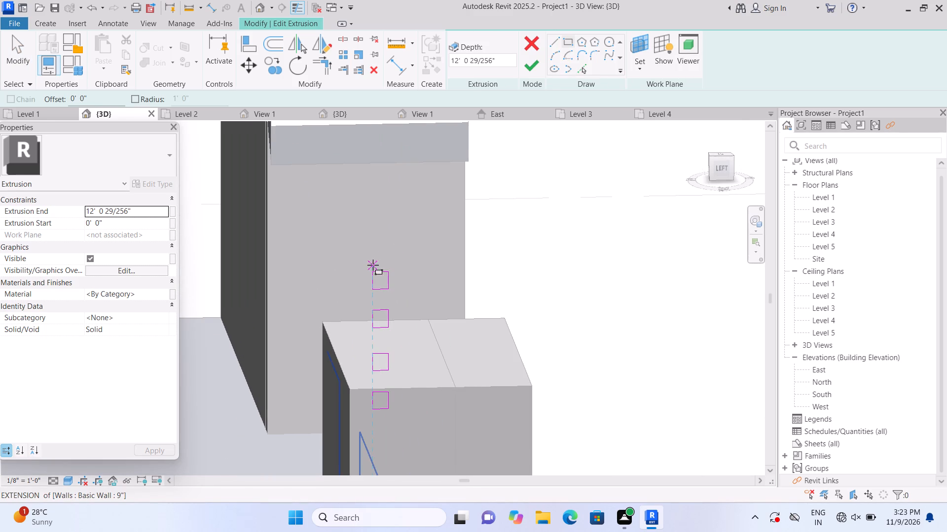
click(373, 257)
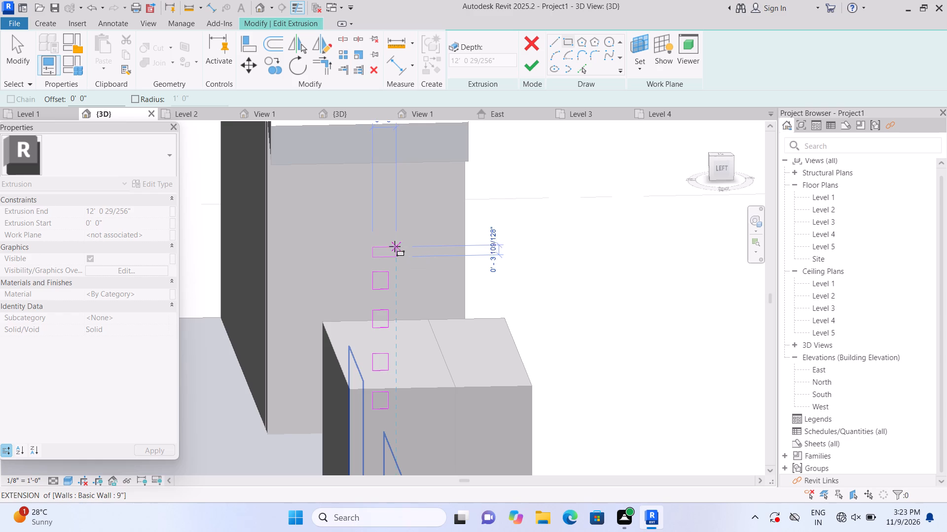
click(389, 244)
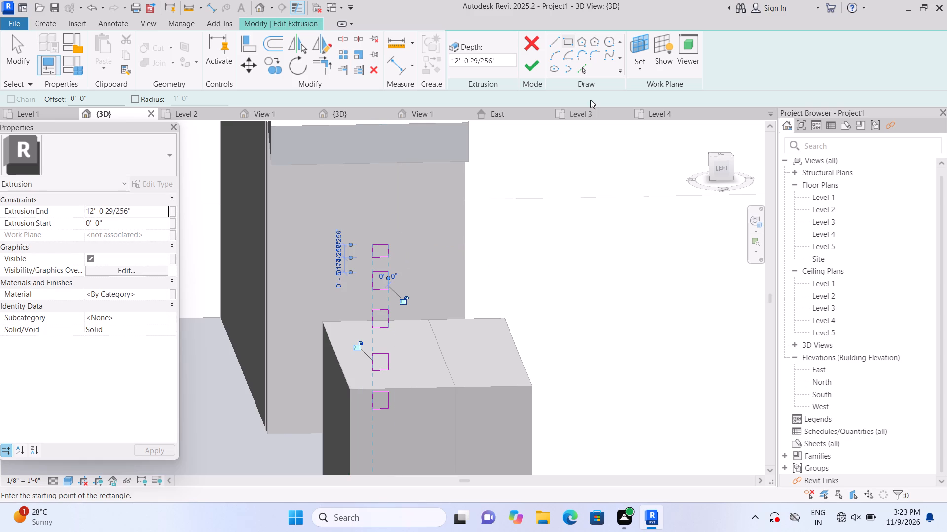
click(532, 67)
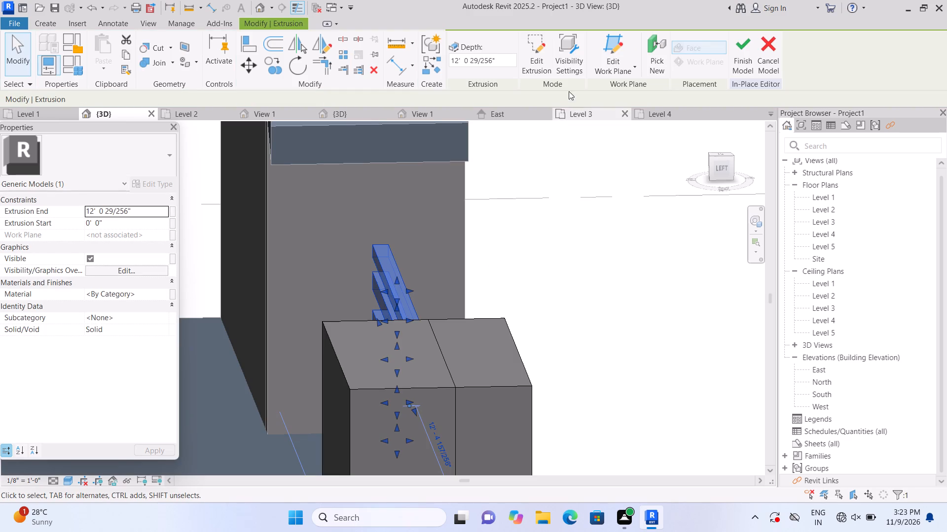
Examine the five horizontal bars between the louvred block and gabled tower from the home 3D view, along with the front balcony and entrance steps.
click(257, 9)
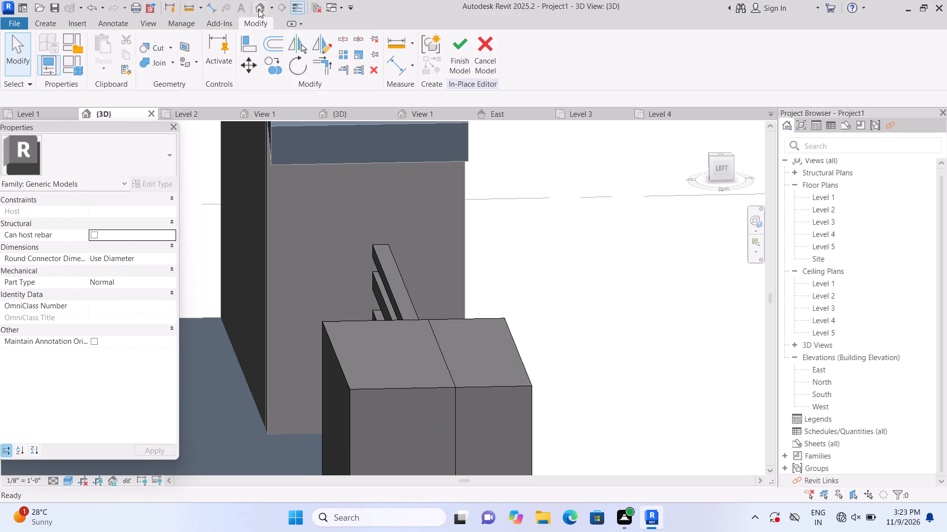
click(258, 9)
click(698, 126)
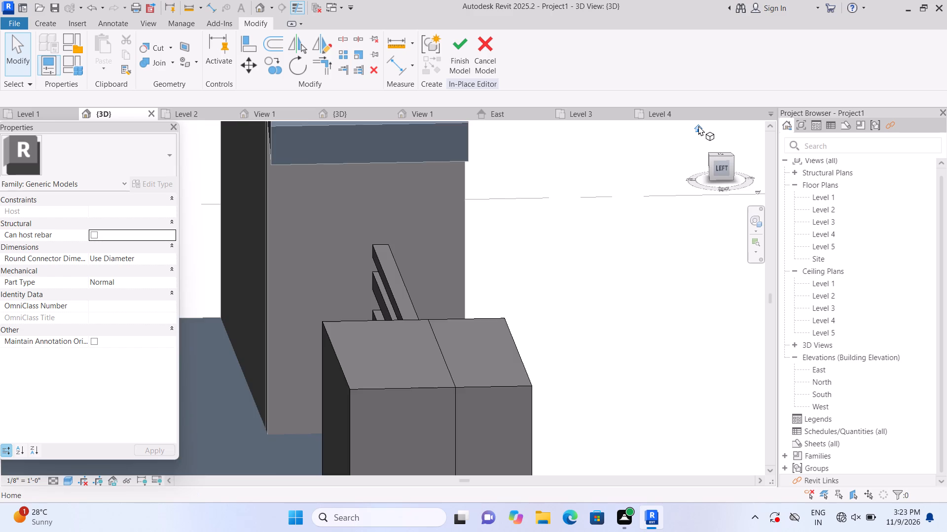
scroll(256, 320, up, 10)
middle_drag(283, 242, 341, 324)
scroll(330, 330, up, 3)
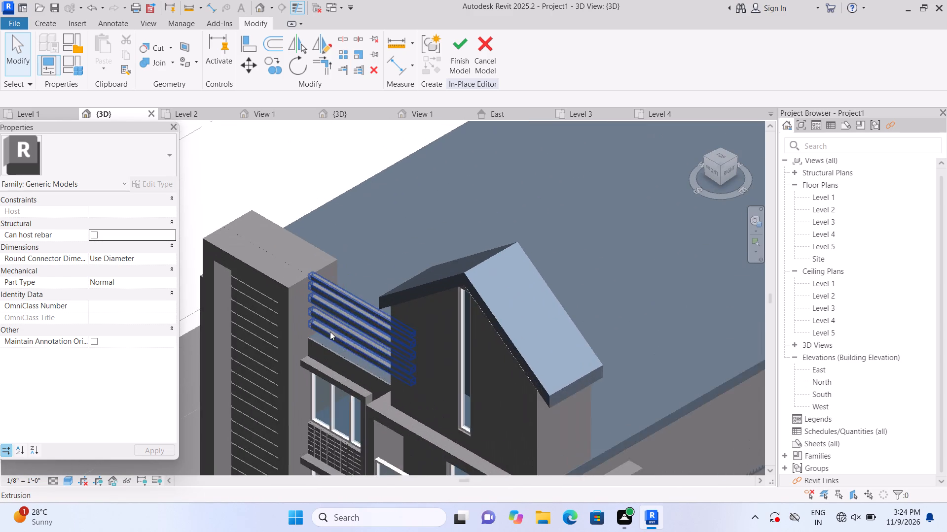
scroll(330, 332, up, 4)
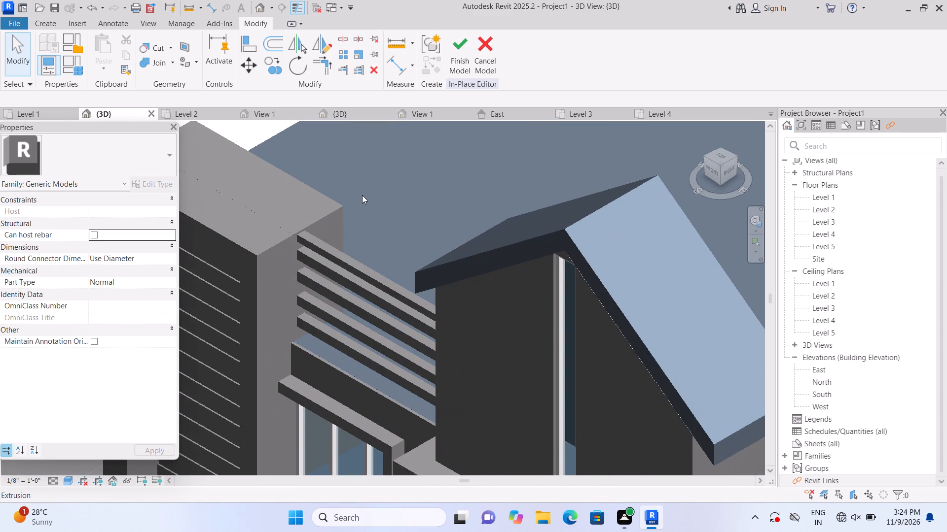
scroll(363, 194, down, 6)
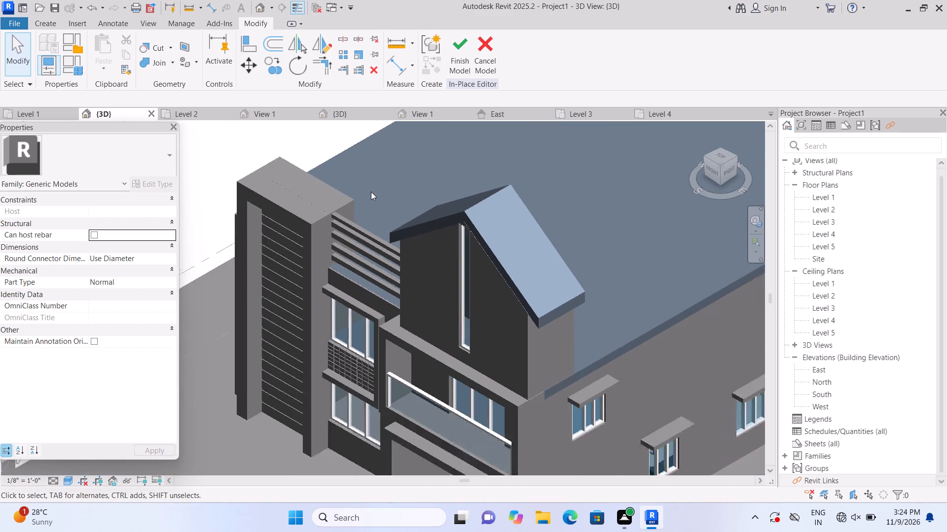
scroll(371, 192, down, 4)
scroll(351, 357, up, 5)
middle_drag(347, 361, 375, 393)
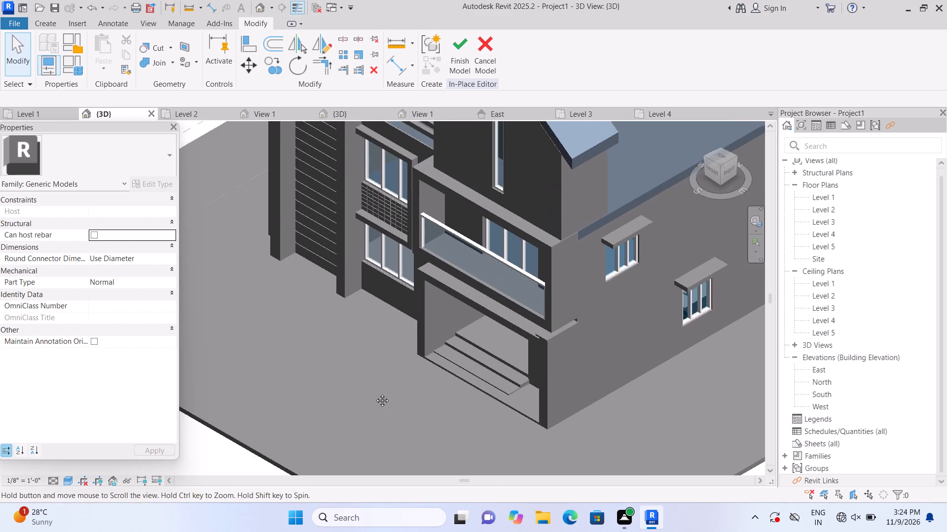
middle_drag(375, 393, 393, 424)
scroll(393, 424, up, 3)
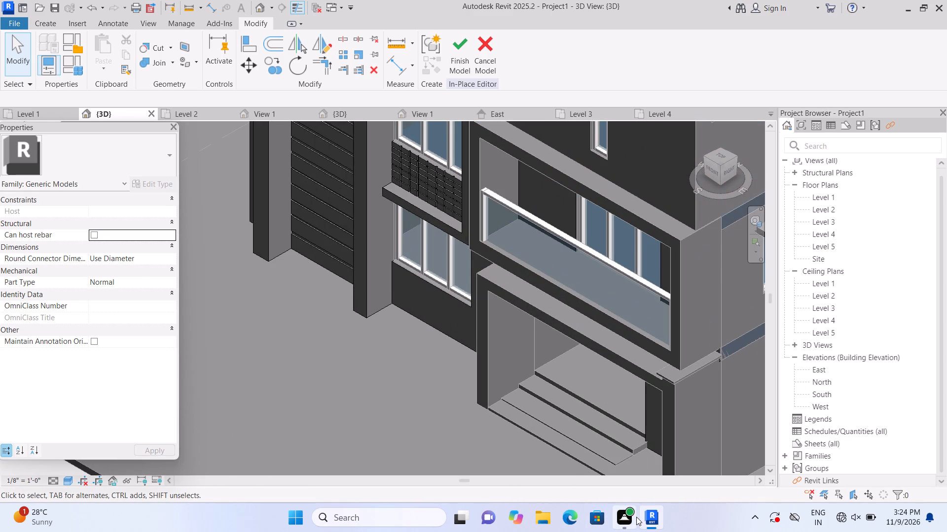
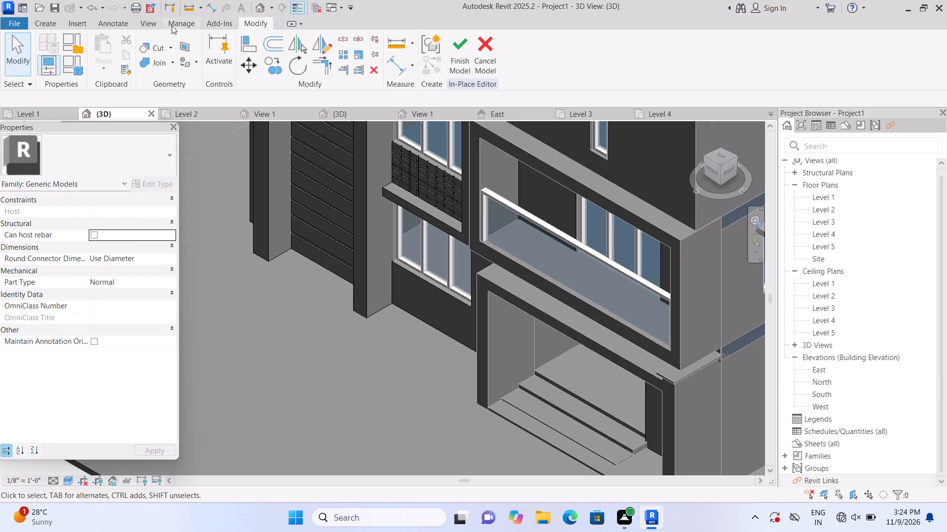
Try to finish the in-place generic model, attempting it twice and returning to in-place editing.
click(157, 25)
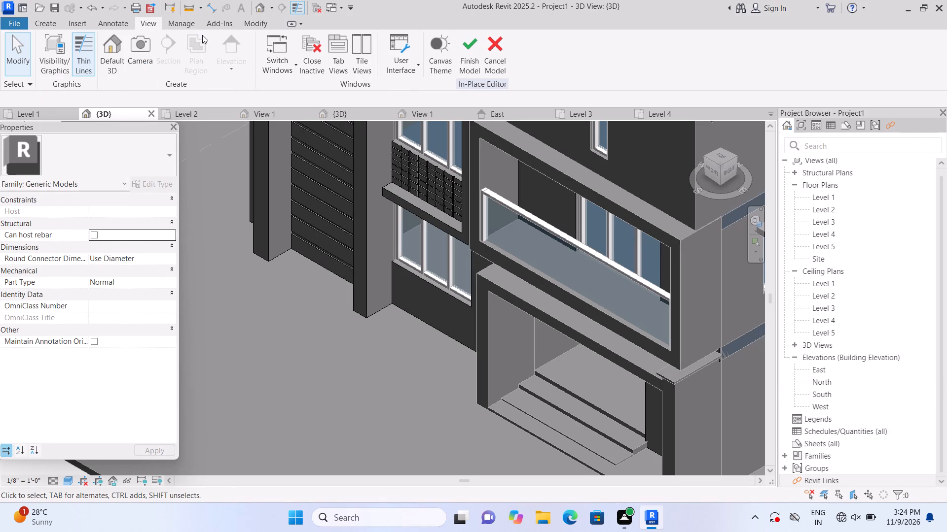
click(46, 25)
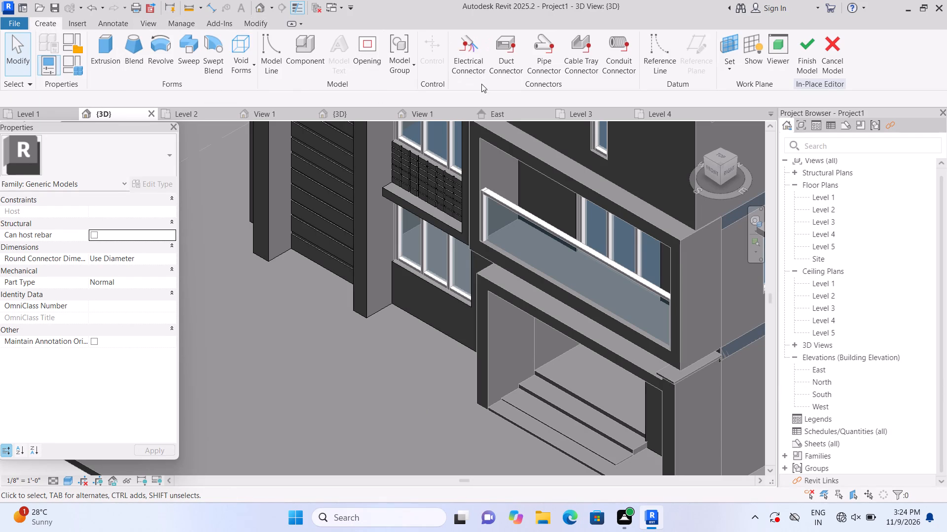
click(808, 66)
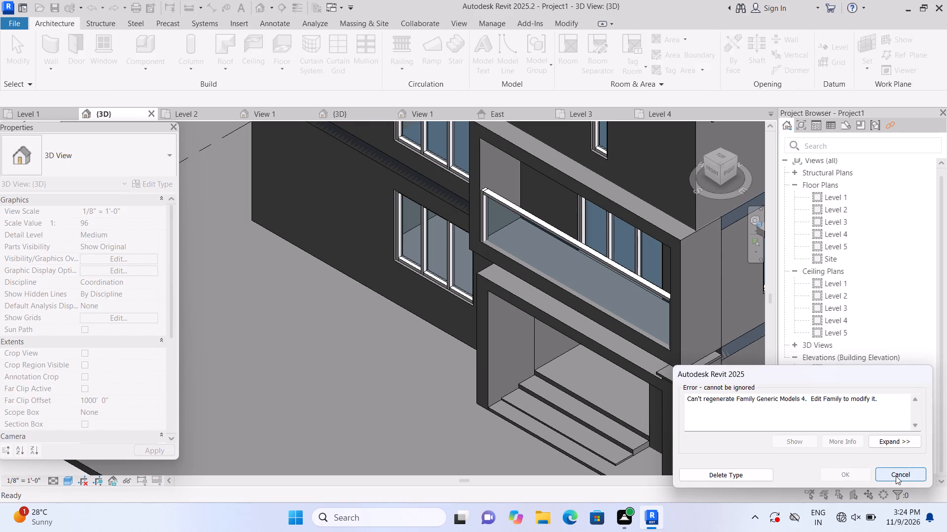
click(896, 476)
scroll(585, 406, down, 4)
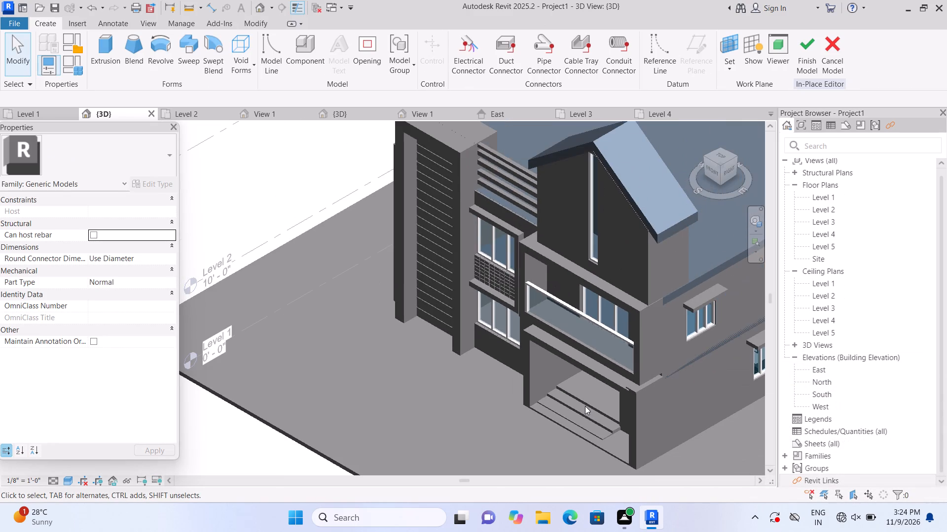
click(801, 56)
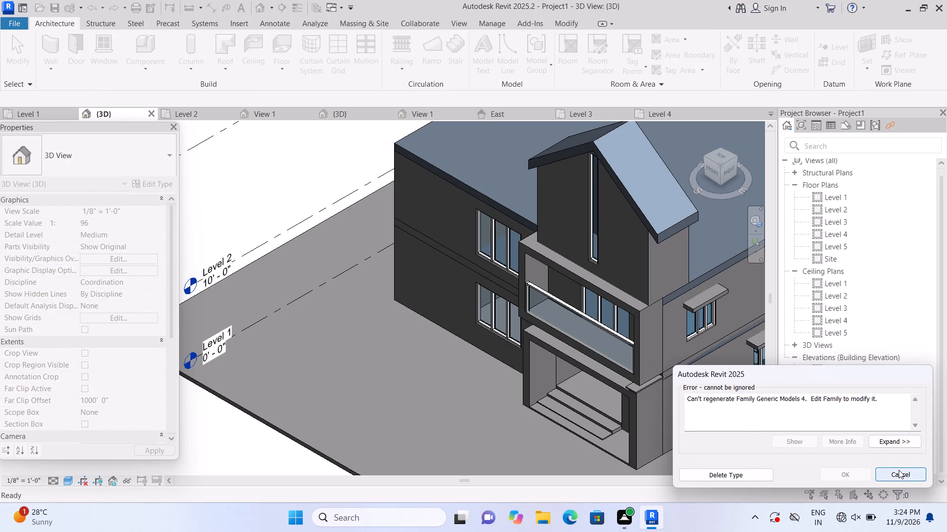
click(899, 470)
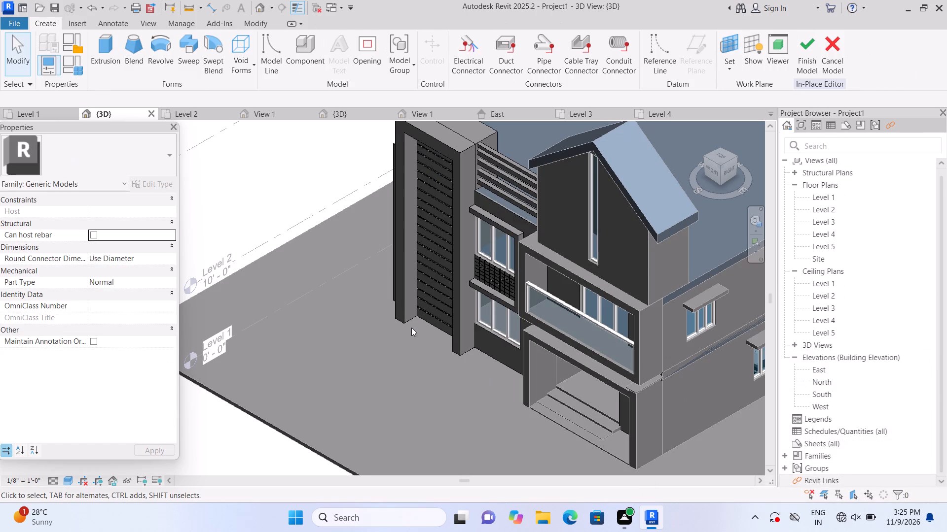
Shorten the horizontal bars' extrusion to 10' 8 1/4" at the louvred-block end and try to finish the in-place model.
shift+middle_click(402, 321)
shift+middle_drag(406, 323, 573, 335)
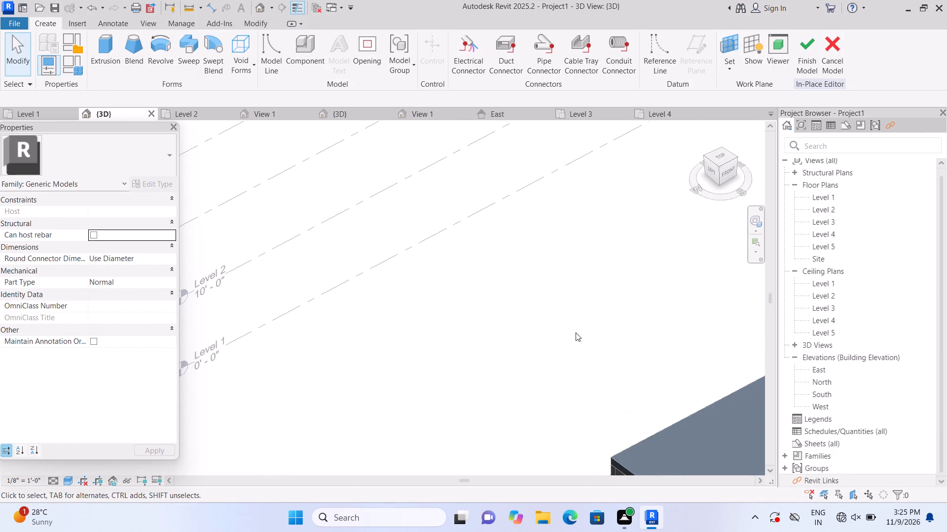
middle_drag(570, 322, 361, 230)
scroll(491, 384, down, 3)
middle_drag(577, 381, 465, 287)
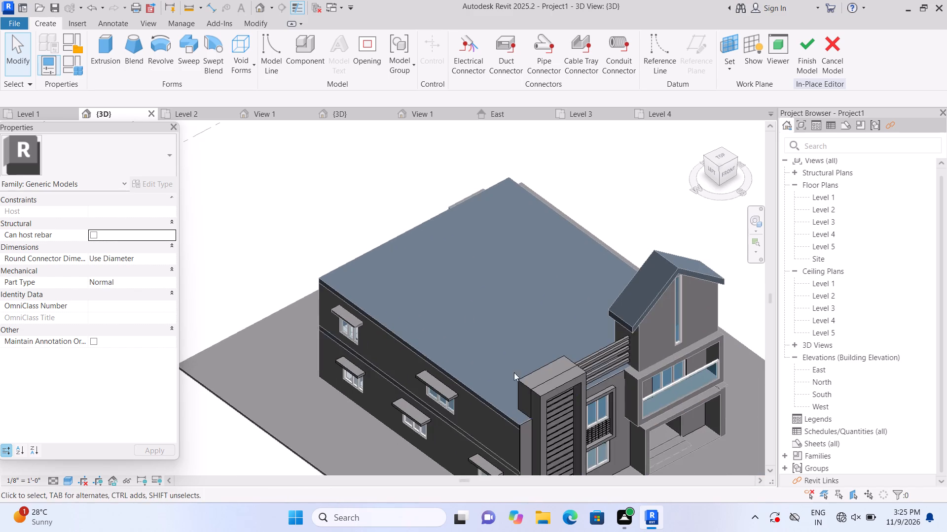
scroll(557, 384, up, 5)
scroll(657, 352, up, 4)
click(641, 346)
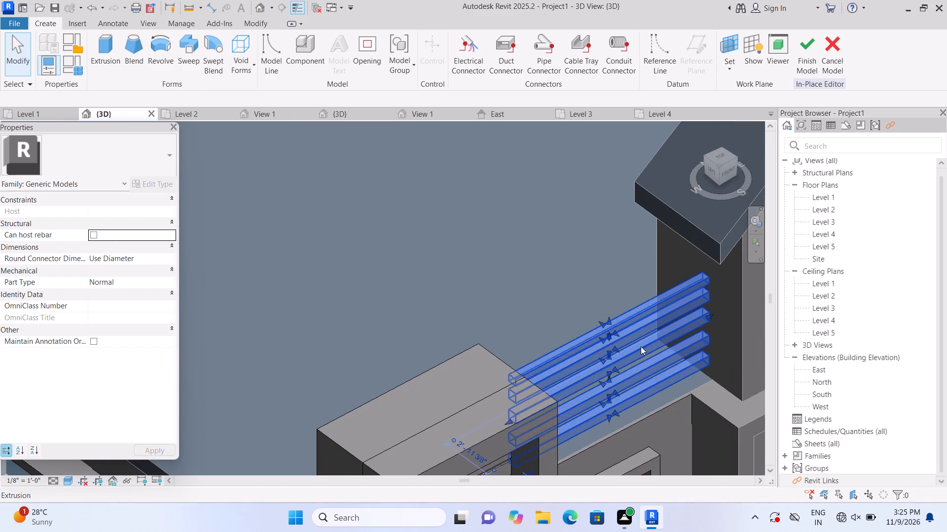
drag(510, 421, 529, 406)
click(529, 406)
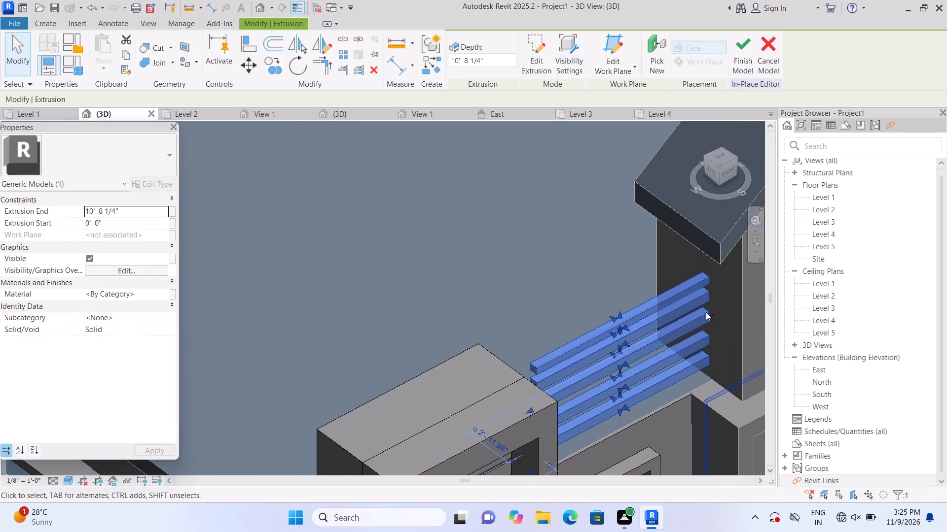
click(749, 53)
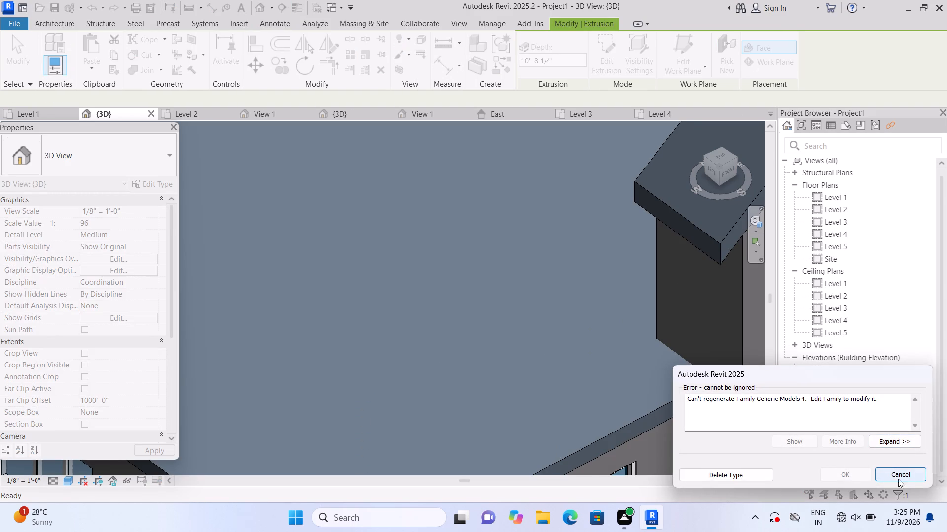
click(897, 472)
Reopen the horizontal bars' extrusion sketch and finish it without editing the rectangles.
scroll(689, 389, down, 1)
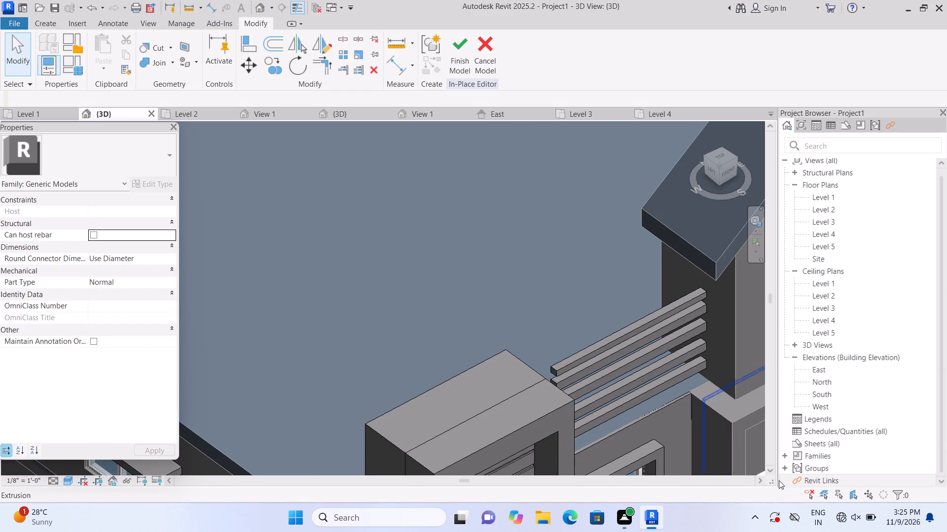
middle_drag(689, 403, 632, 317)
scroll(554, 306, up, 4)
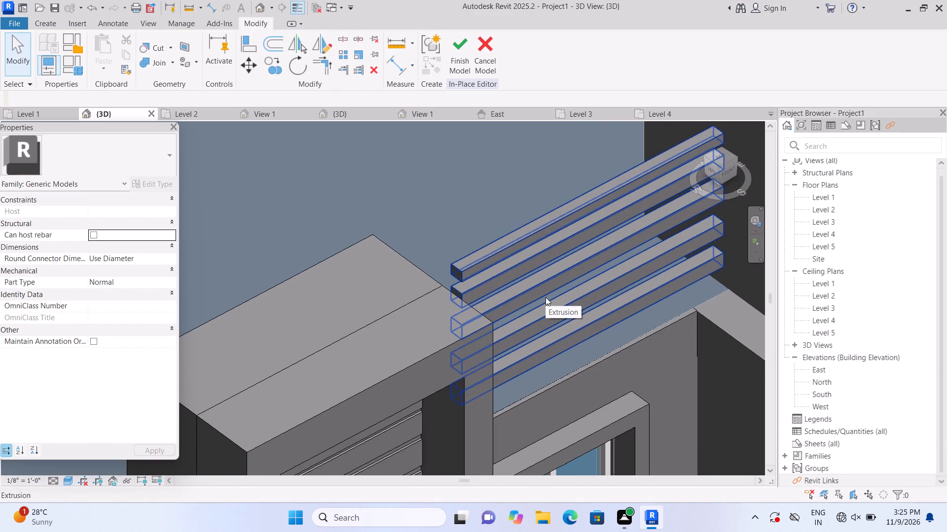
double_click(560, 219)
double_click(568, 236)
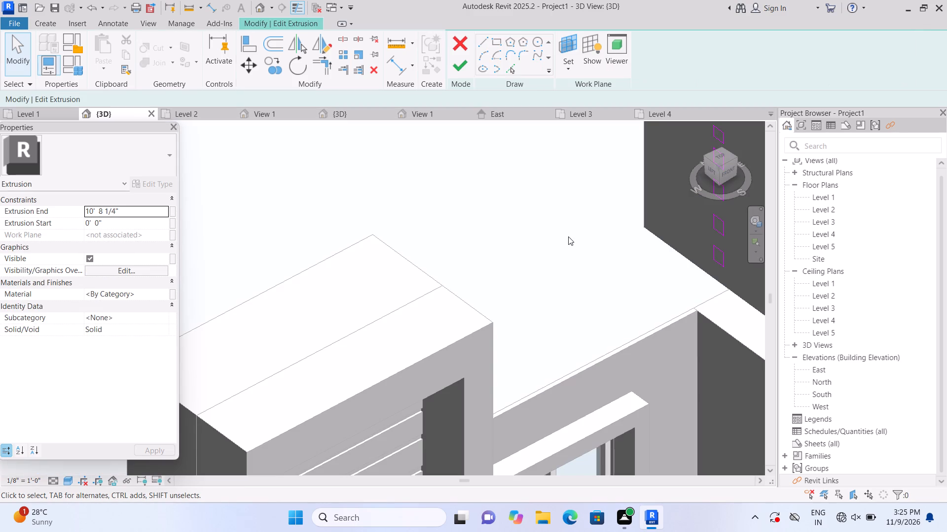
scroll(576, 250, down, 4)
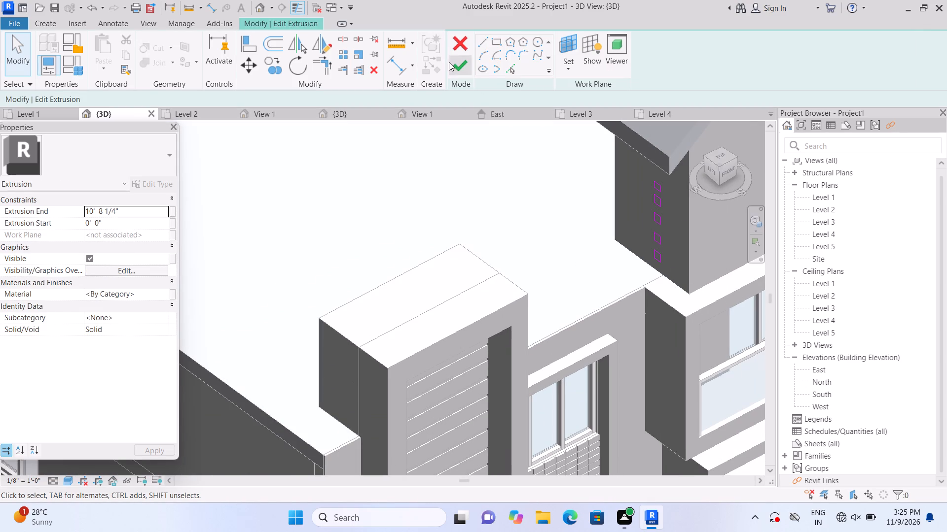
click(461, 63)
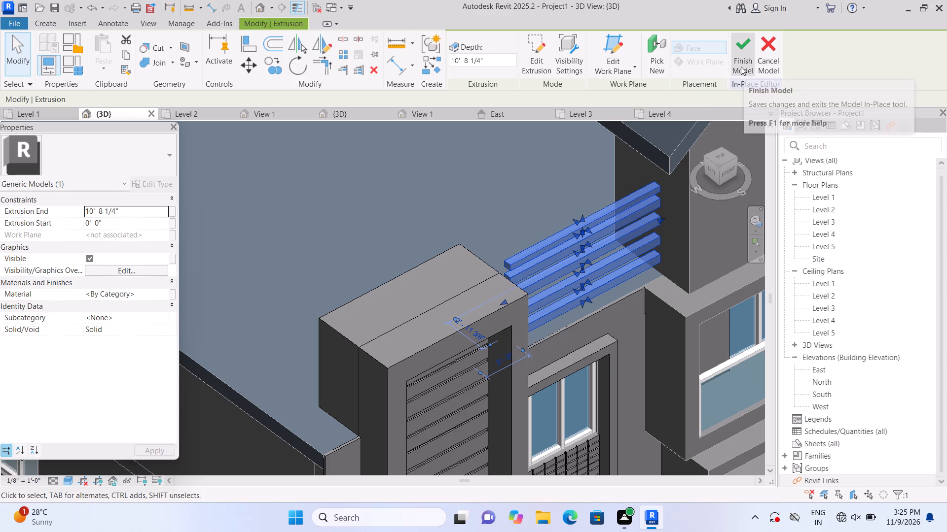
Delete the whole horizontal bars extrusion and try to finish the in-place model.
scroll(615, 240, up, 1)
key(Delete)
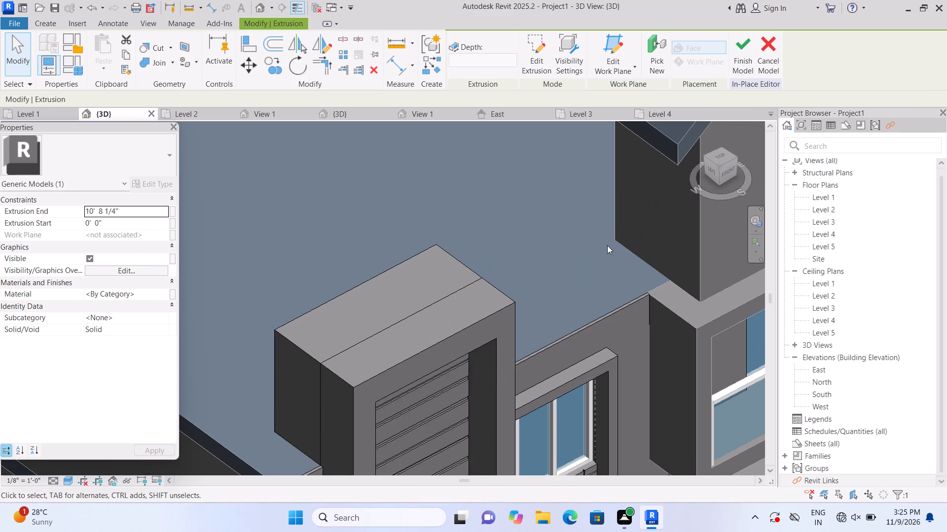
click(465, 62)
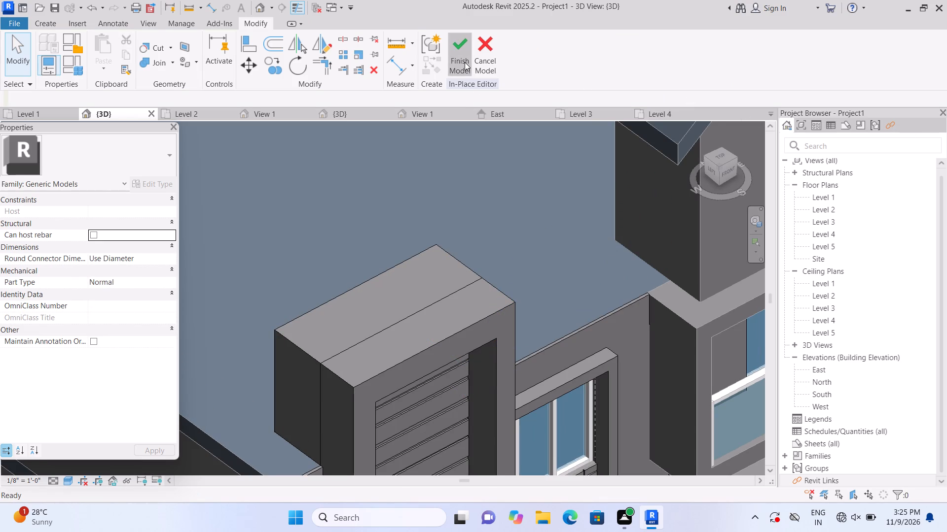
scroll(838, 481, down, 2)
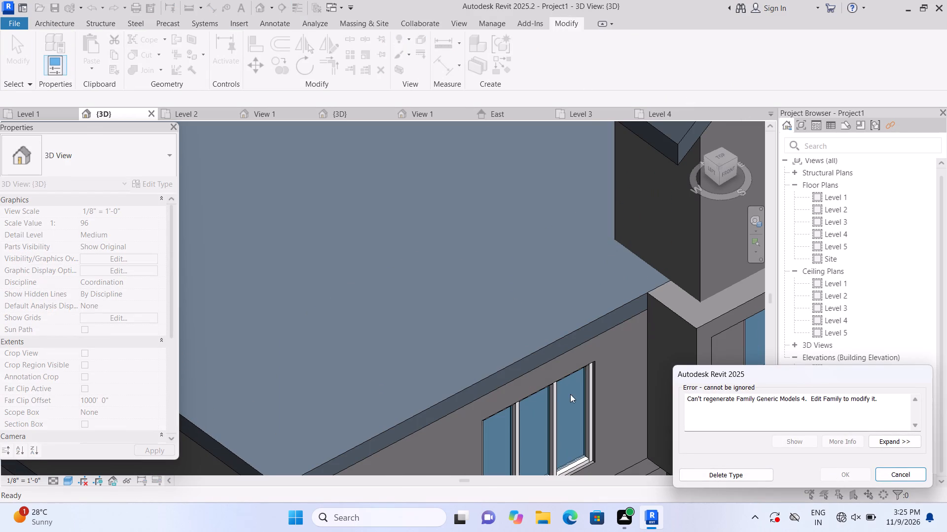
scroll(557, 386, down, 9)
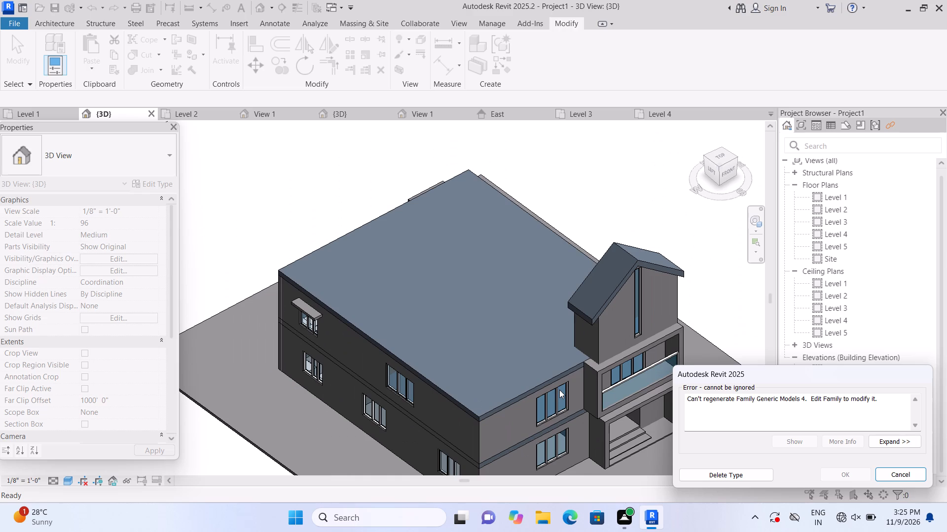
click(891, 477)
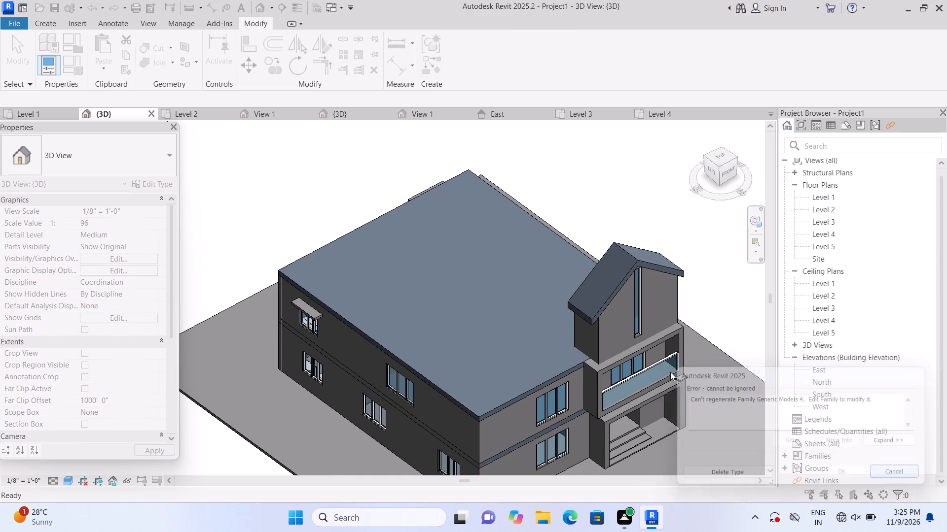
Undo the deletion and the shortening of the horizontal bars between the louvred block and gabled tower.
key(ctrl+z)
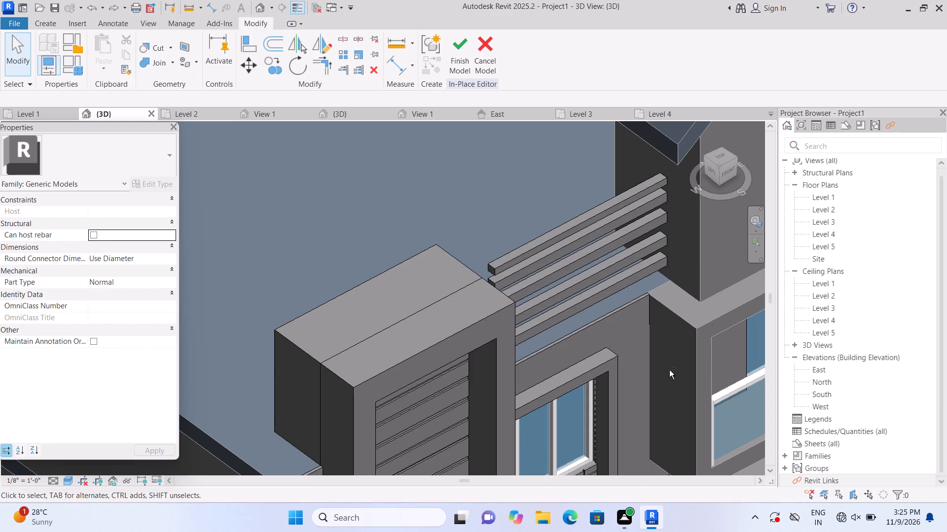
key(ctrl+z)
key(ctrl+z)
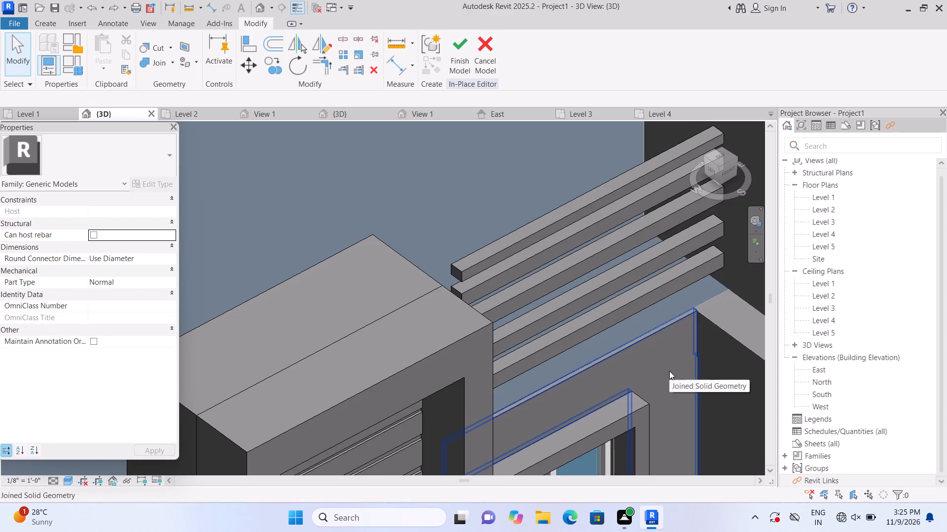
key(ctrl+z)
Undo the last sketch edit of the horizontal bars' extrusion, back to in-place editing outside the sketch.
key(ctrl+z)
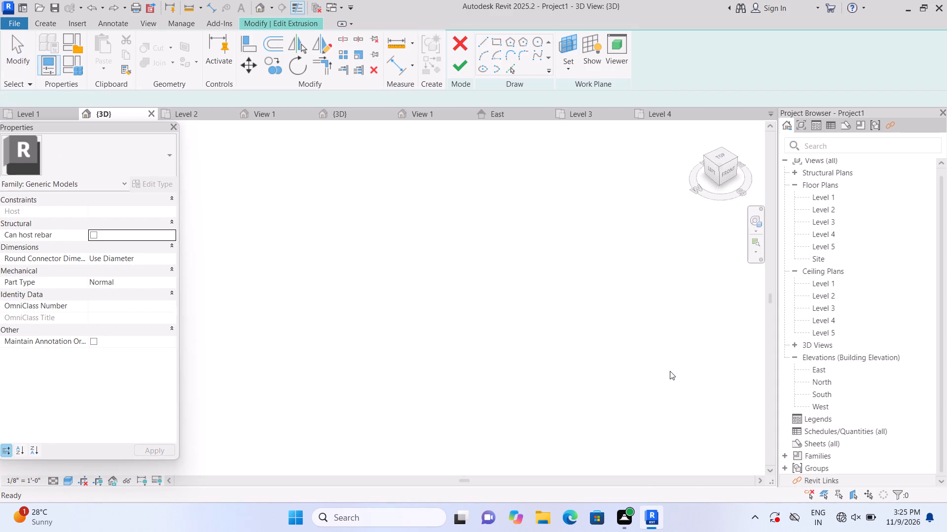
scroll(606, 379, down, 10)
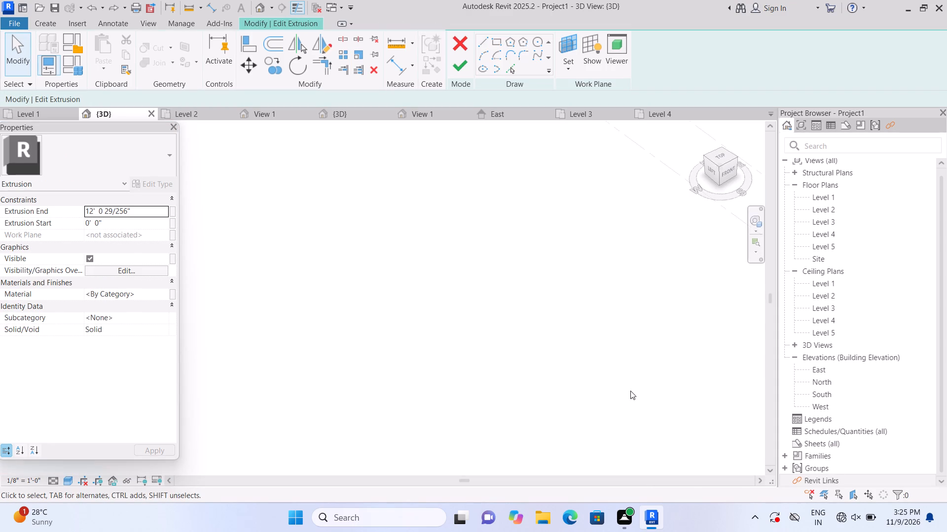
scroll(631, 393, down, 11)
scroll(594, 372, down, 1)
middle_drag(583, 400, 598, 330)
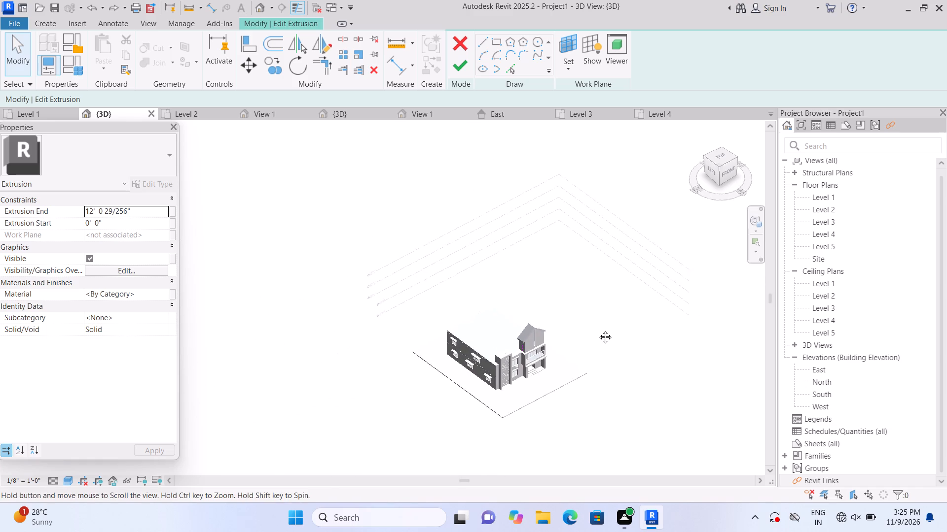
middle_drag(598, 330, 597, 329)
scroll(478, 416, up, 5)
middle_drag(493, 394, 467, 430)
scroll(462, 429, up, 3)
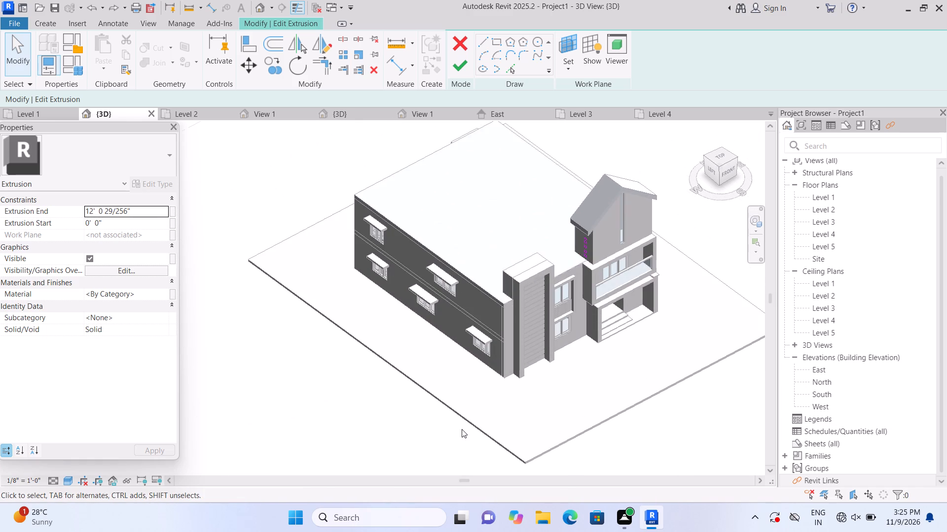
key(ctrl+z)
key(ctrl+z)
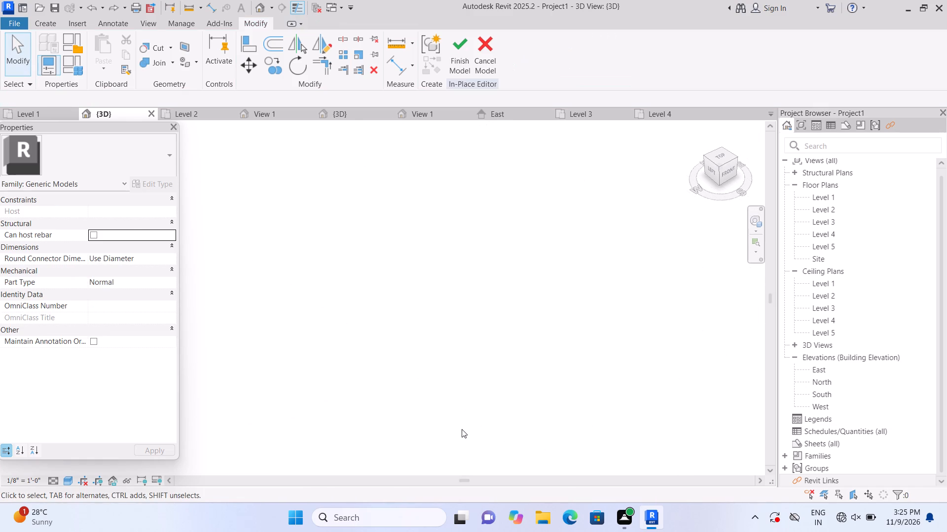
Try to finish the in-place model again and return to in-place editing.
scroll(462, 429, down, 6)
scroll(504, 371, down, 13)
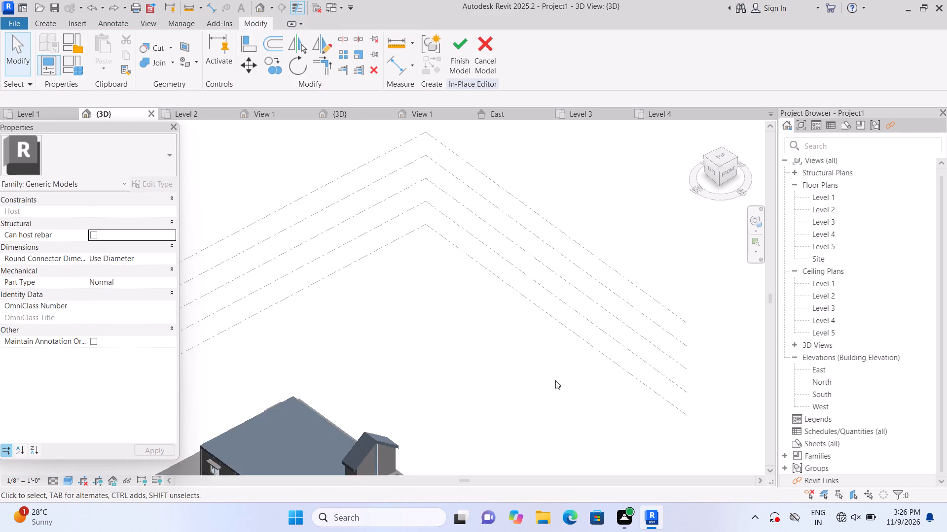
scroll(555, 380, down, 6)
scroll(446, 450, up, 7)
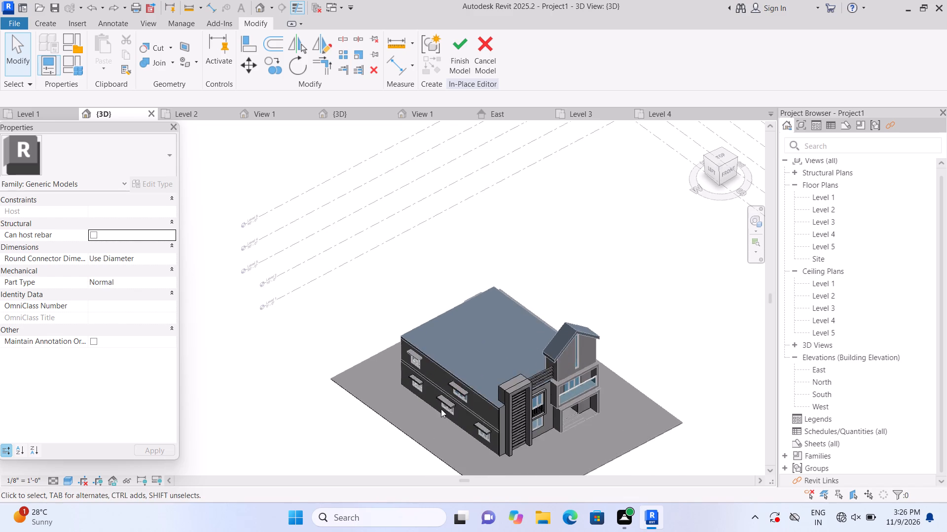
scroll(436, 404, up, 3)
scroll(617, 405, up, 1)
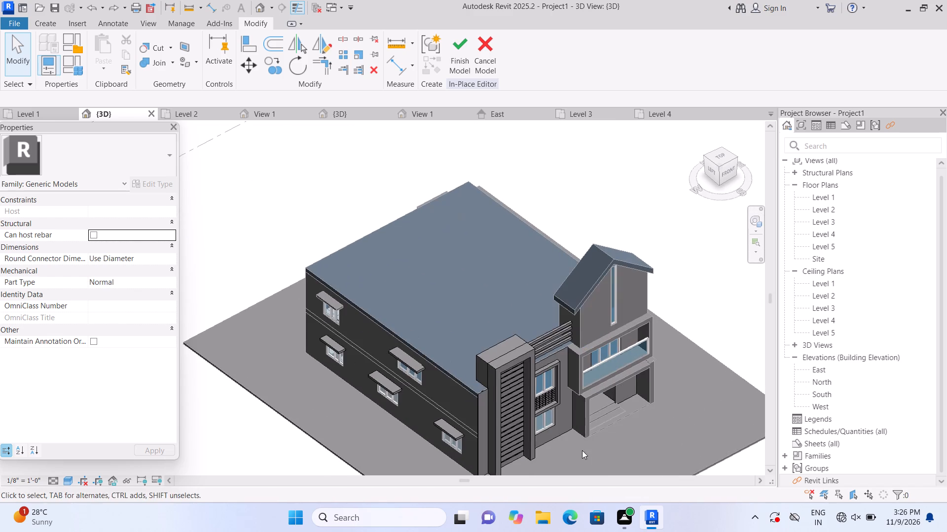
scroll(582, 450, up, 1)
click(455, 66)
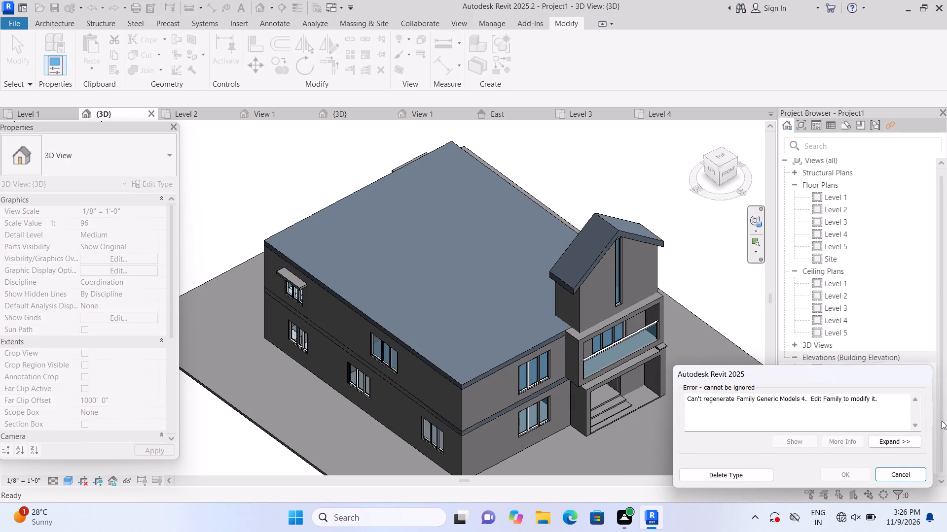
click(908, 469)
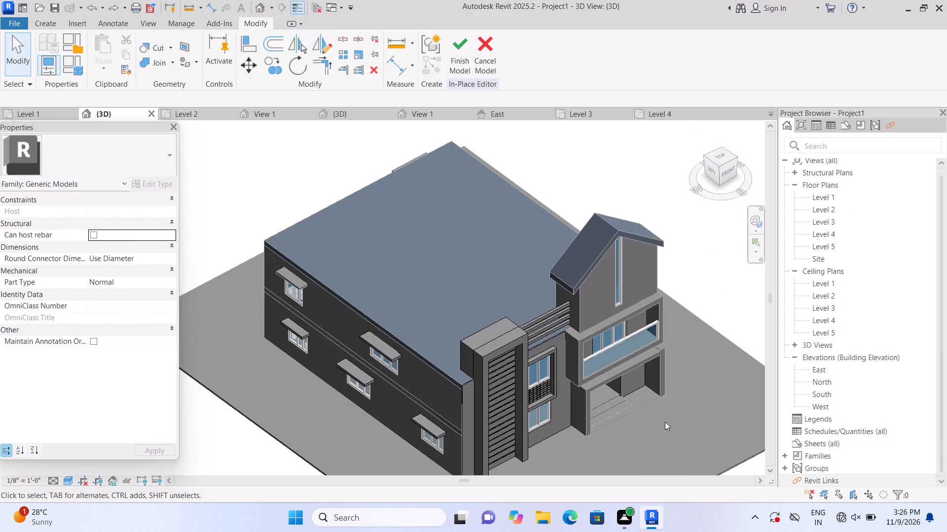
Delete the horizontal bars extrusion between the louvred block and gabled tower and try to finish the in-place model.
scroll(645, 432, up, 1)
scroll(516, 391, up, 3)
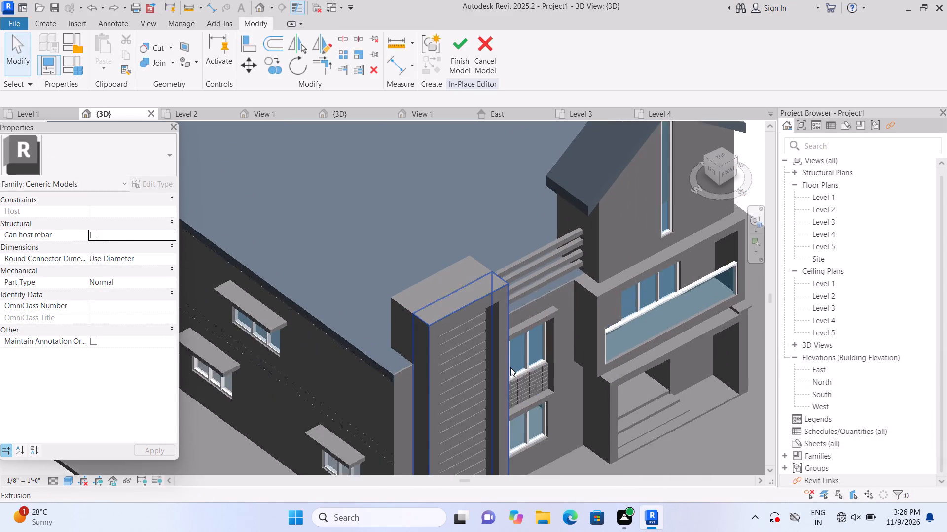
scroll(510, 367, up, 3)
click(542, 229)
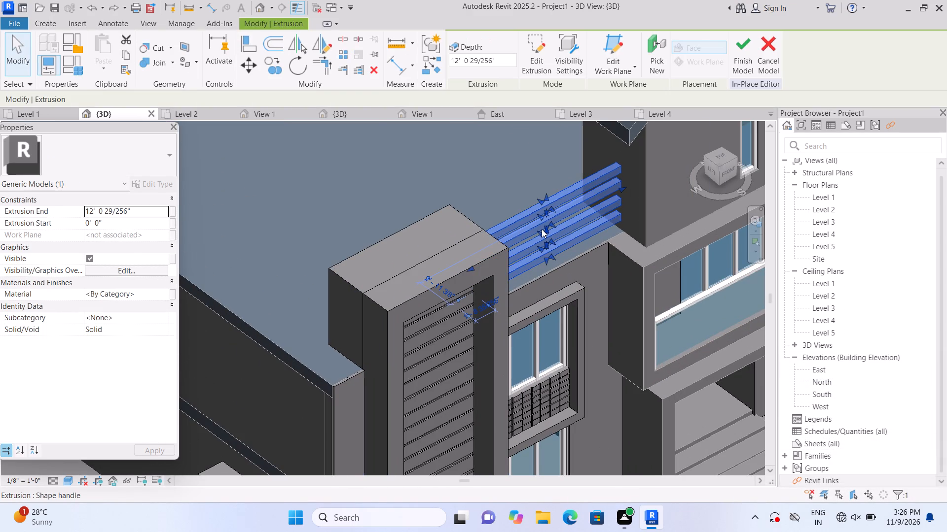
key(Delete)
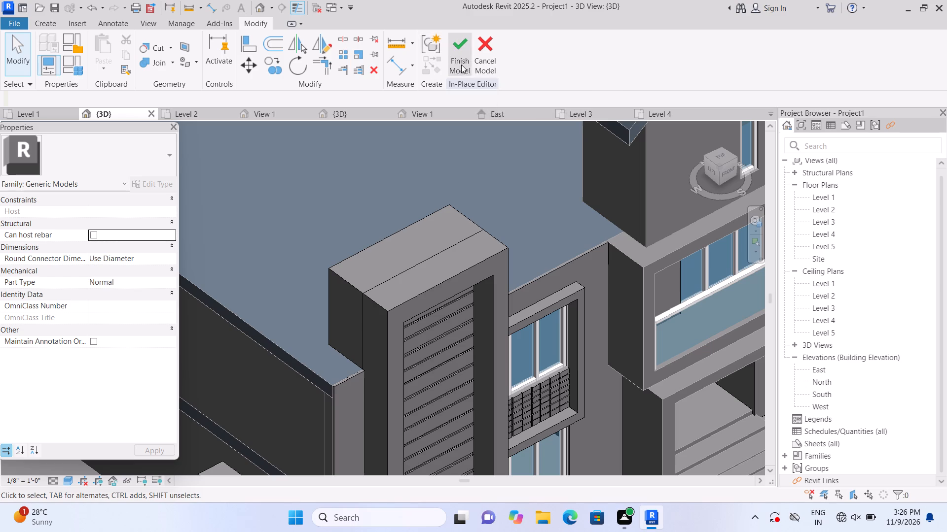
click(464, 65)
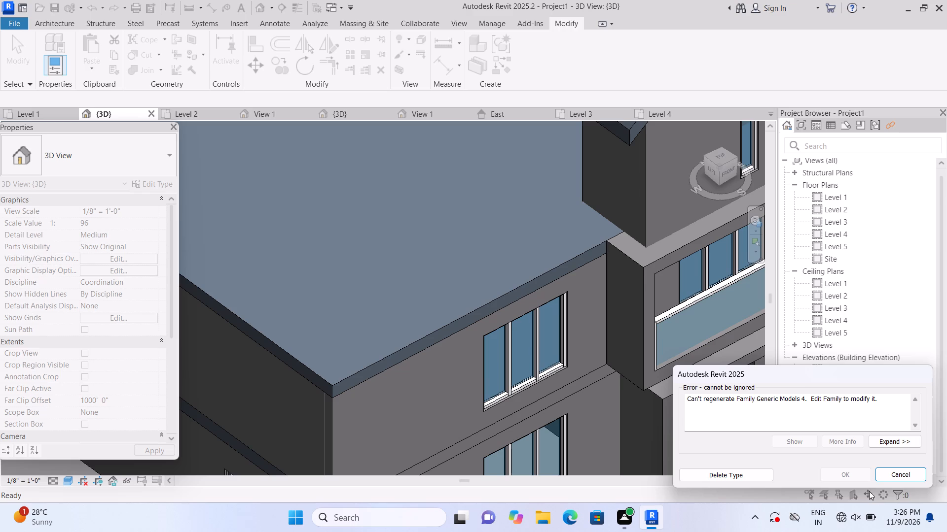
click(897, 473)
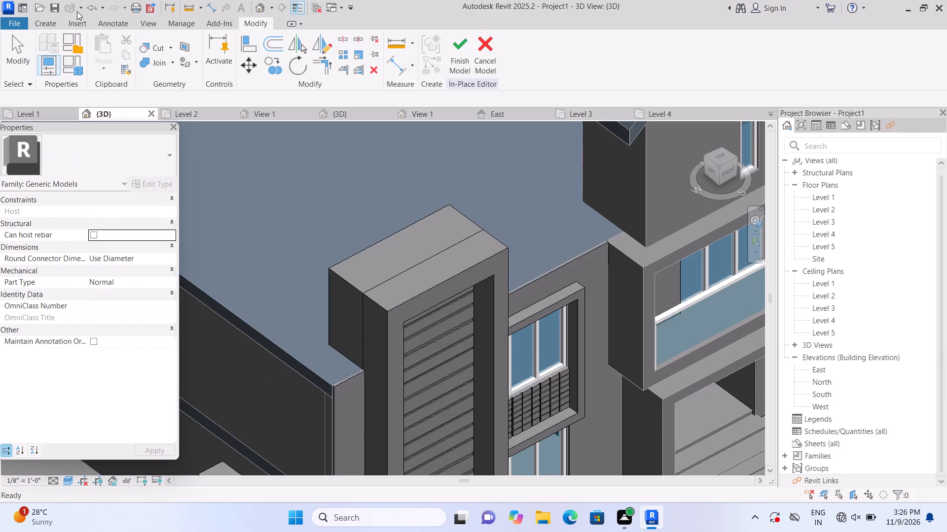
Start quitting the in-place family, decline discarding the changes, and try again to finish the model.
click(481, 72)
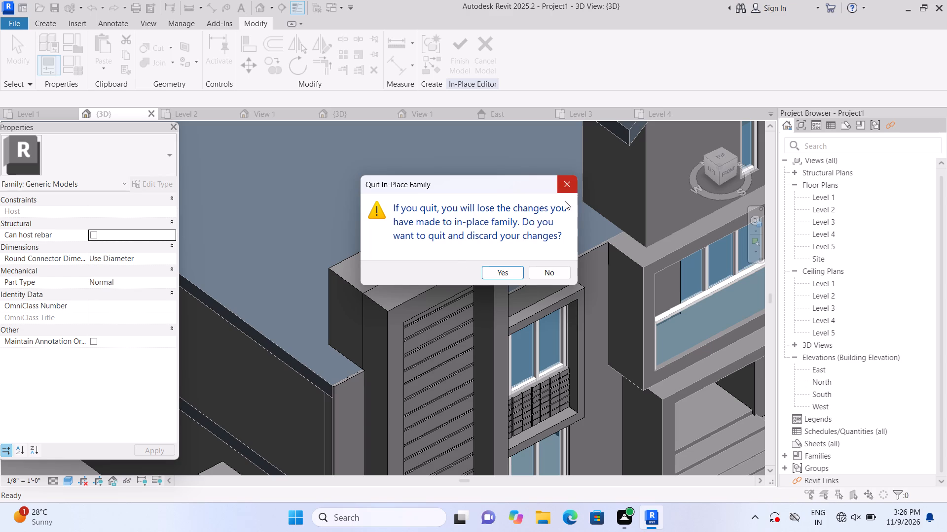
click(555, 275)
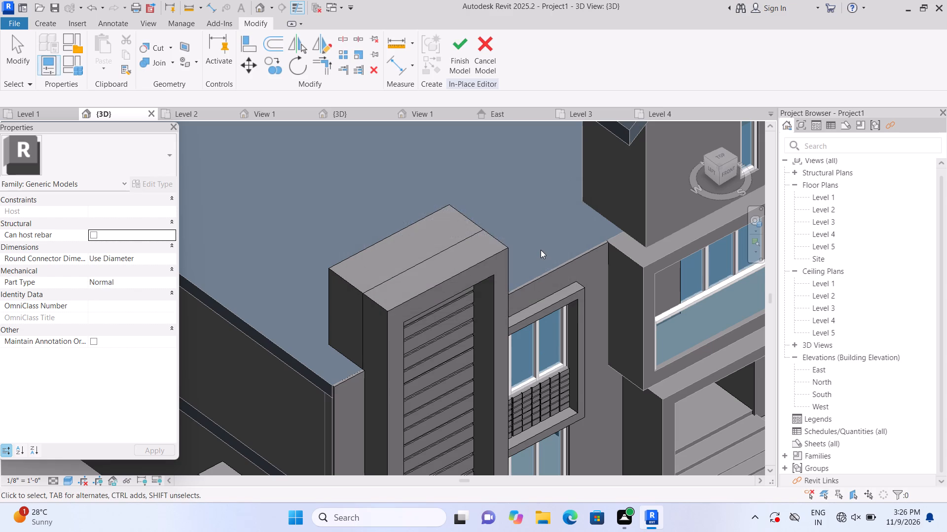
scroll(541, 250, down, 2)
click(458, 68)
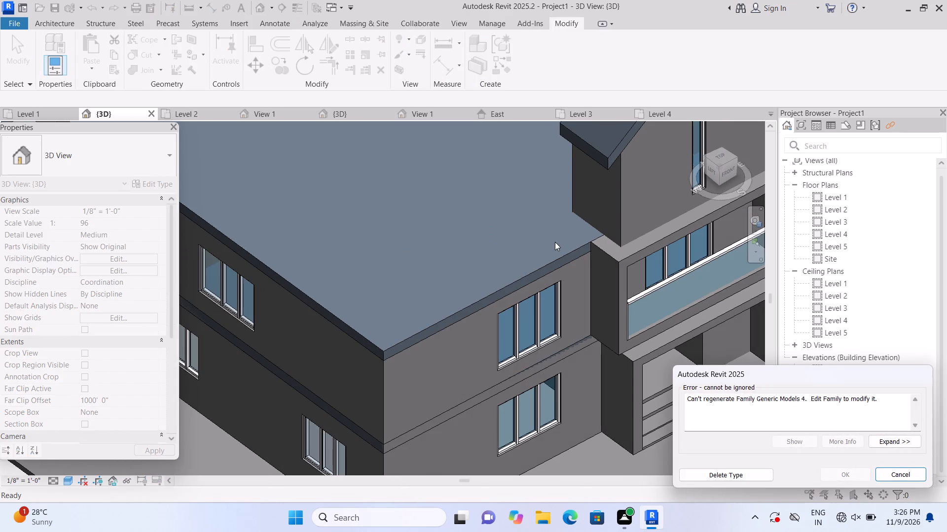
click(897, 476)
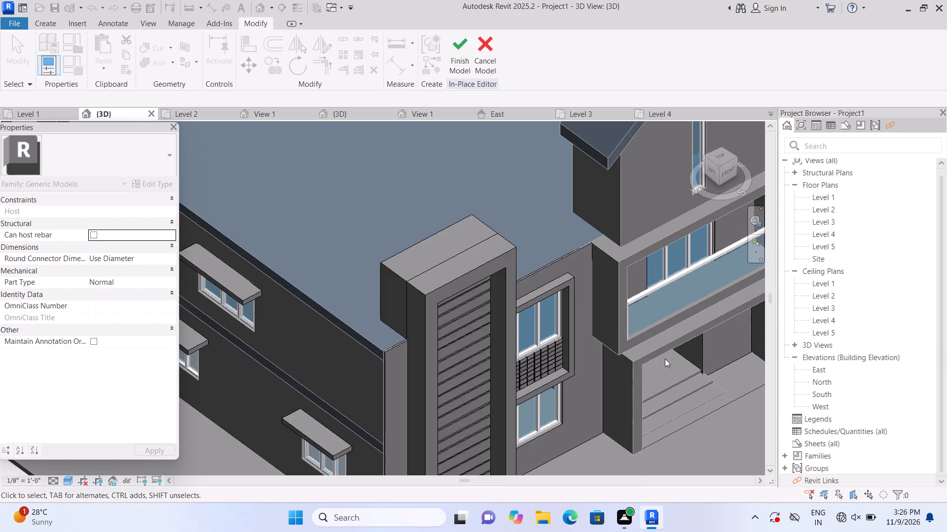
Delete the canopy extrusion above the lower side-wall window nearest the louvred block and try to finish the in-place model.
scroll(643, 273, down, 5)
middle_click(594, 354)
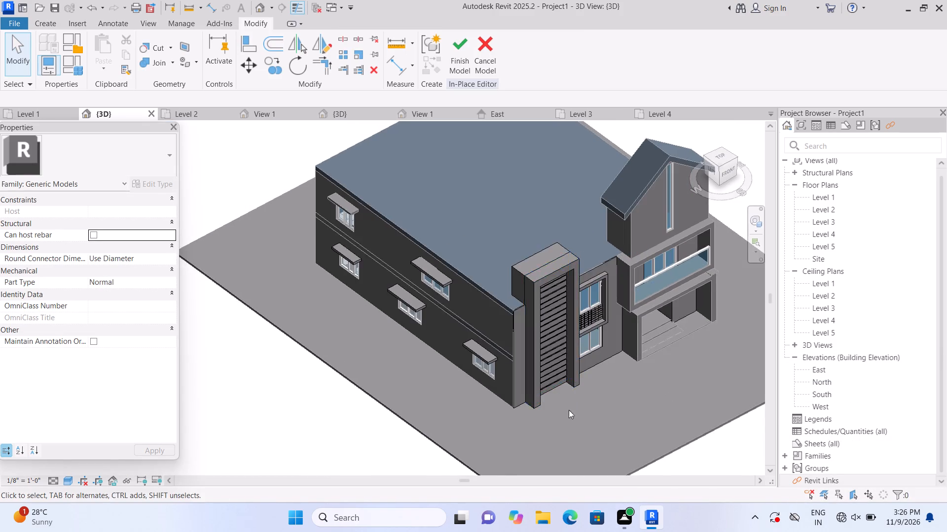
scroll(561, 413, up, 1)
scroll(497, 396, up, 2)
scroll(473, 340, up, 3)
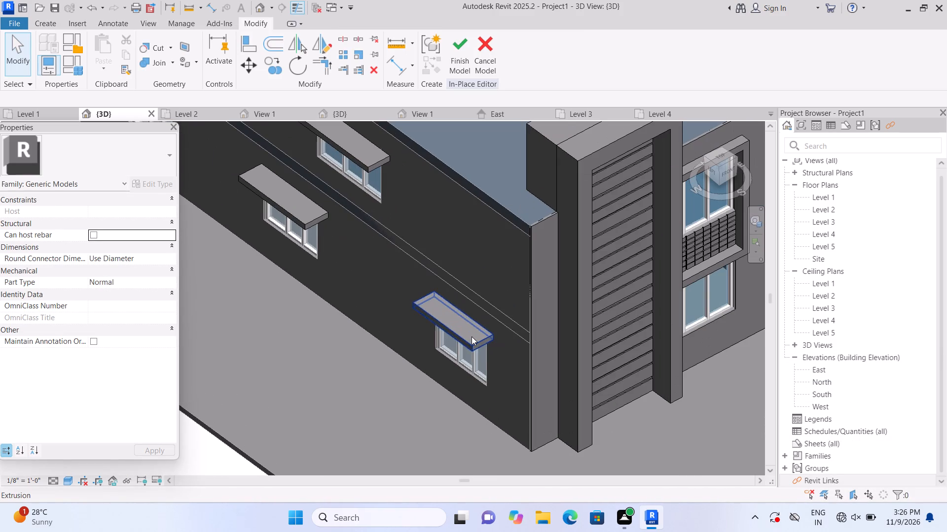
click(472, 336)
key(Delete)
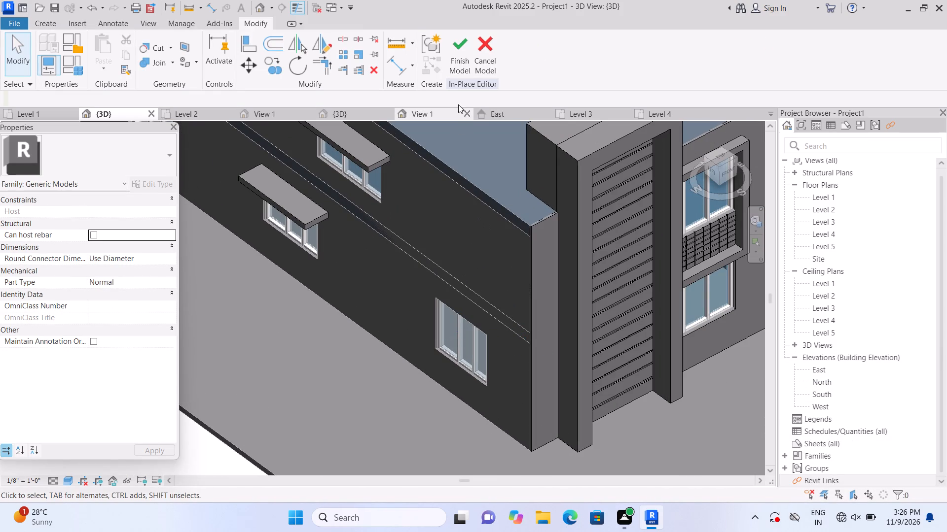
click(464, 64)
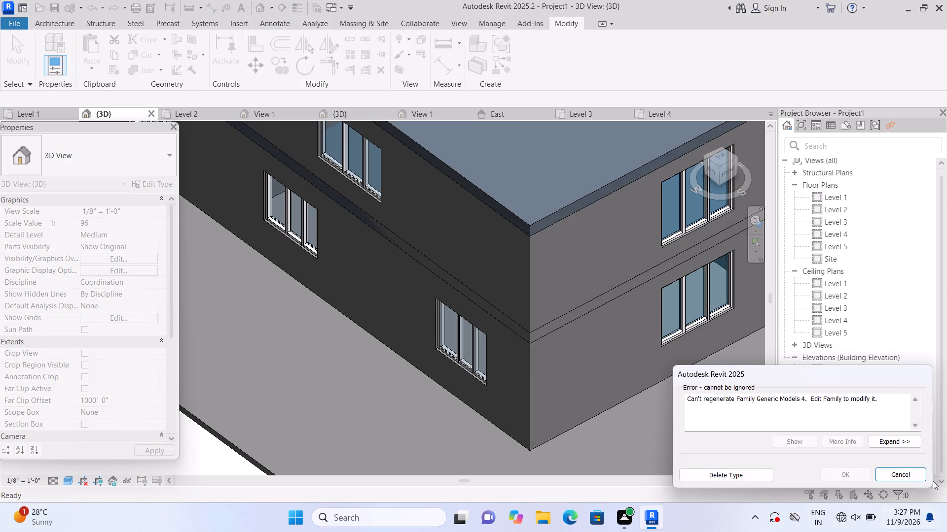
click(914, 472)
Delete the canopies above the upper and lower middle windows on the side wall and finish the in-place model without saving the project.
middle_drag(409, 331, 420, 456)
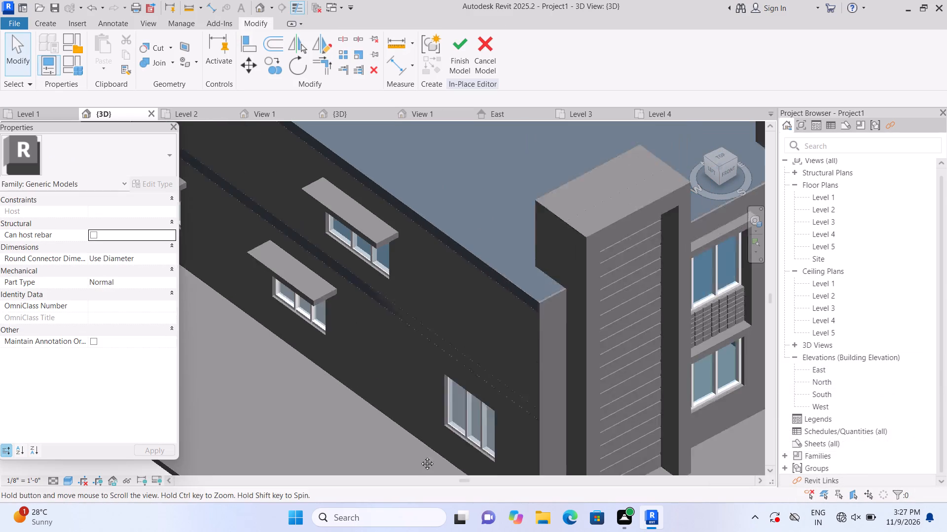
middle_drag(420, 456, 420, 458)
click(377, 291)
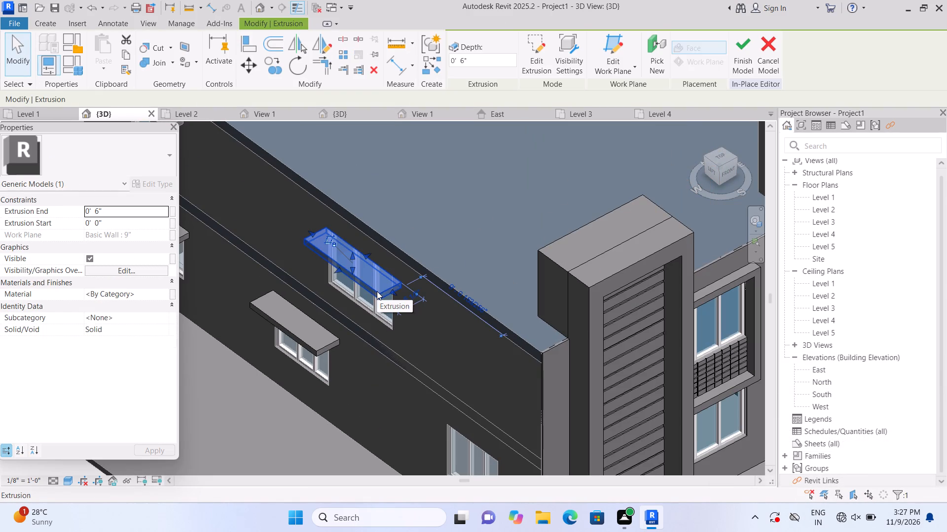
key(Delete)
click(312, 342)
key(Delete)
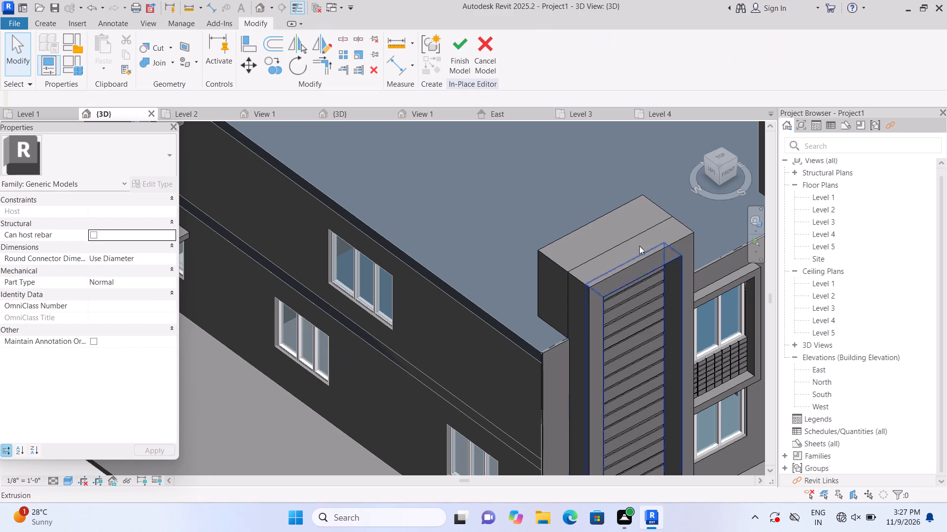
click(456, 72)
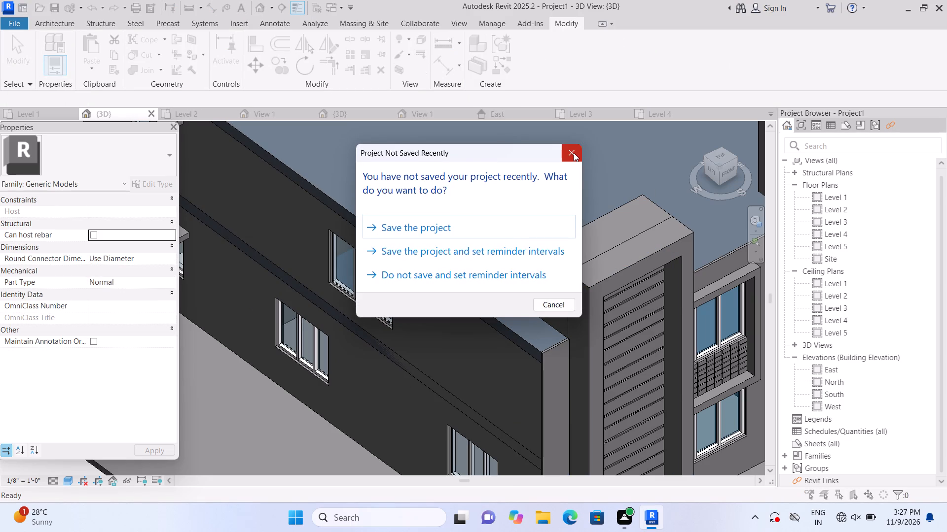
click(574, 153)
Examine the house from several sides, checking which side-wall windows have canopies and which lack them.
scroll(526, 317, down, 5)
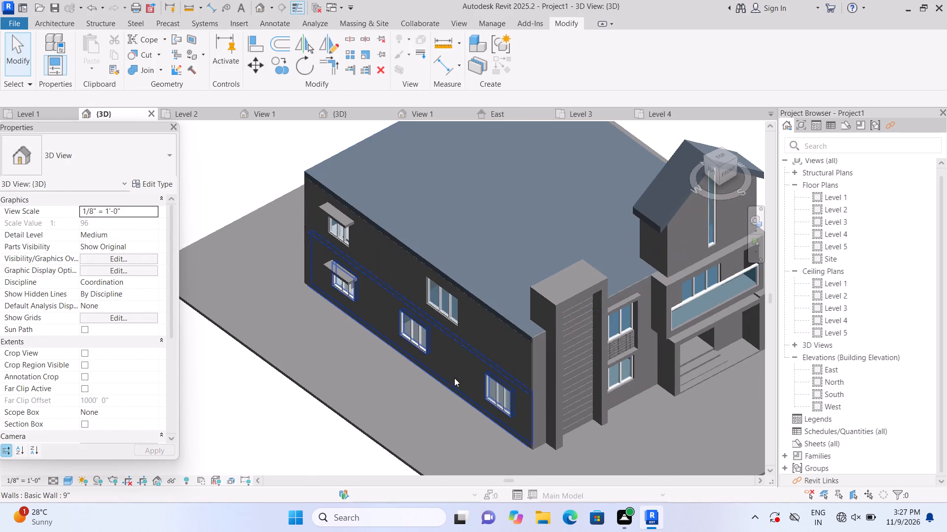
middle_drag(444, 377, 395, 379)
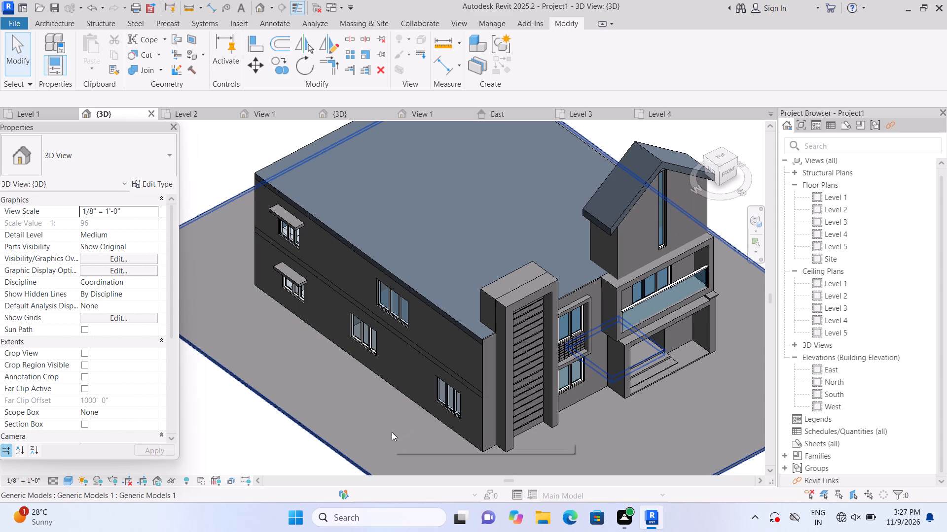
shift+middle_drag(363, 425, 458, 410)
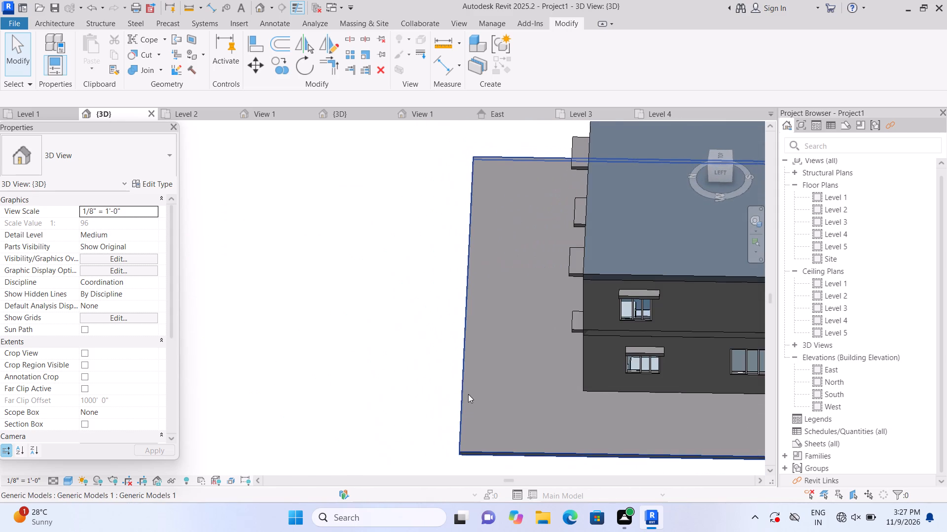
middle_drag(459, 396, 374, 396)
middle_drag(470, 455, 359, 428)
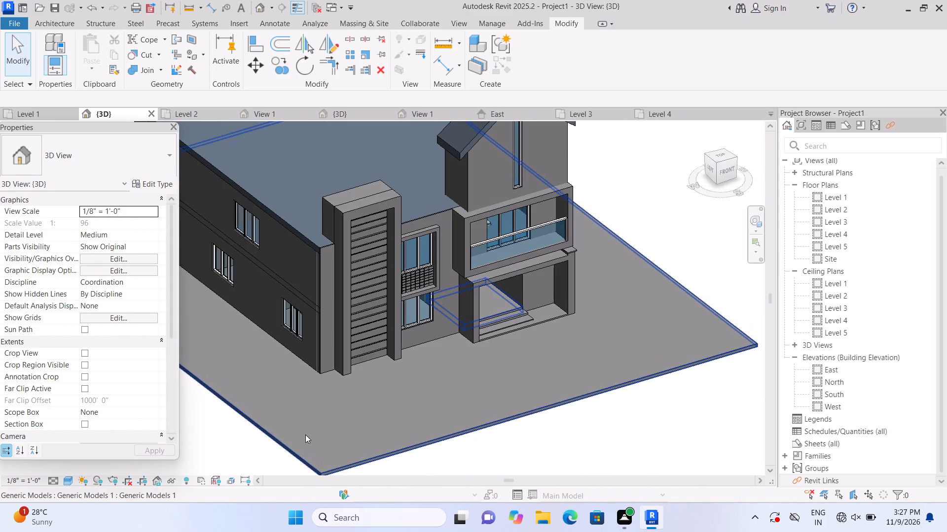
middle_drag(306, 432, 452, 429)
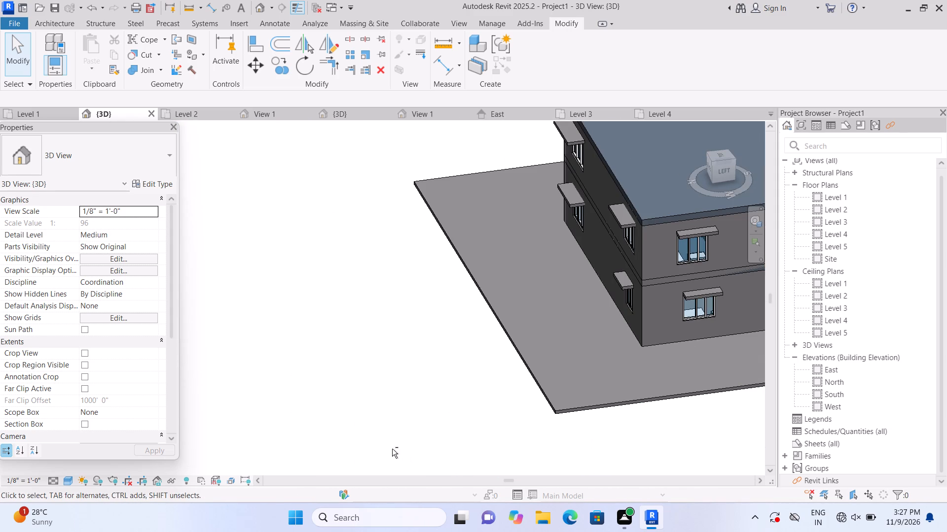
scroll(532, 417, down, 6)
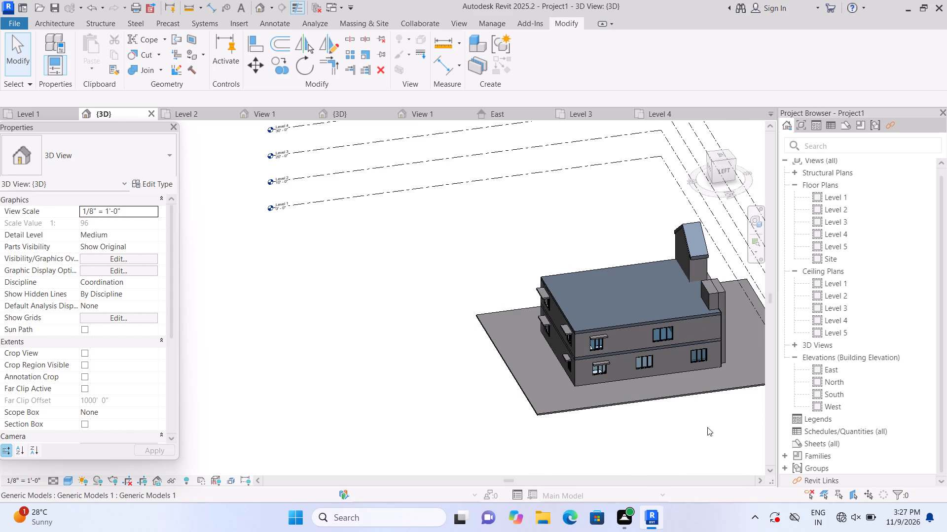
shift+scroll(671, 432, down, 2)
shift+middle_drag(729, 432, 695, 461)
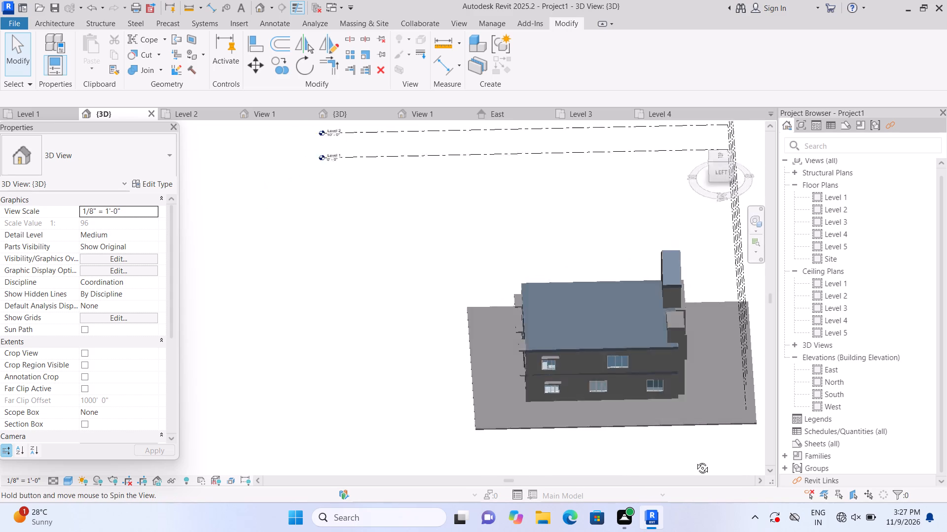
shift+middle_drag(695, 461, 668, 470)
scroll(659, 467, up, 1)
scroll(562, 406, up, 1)
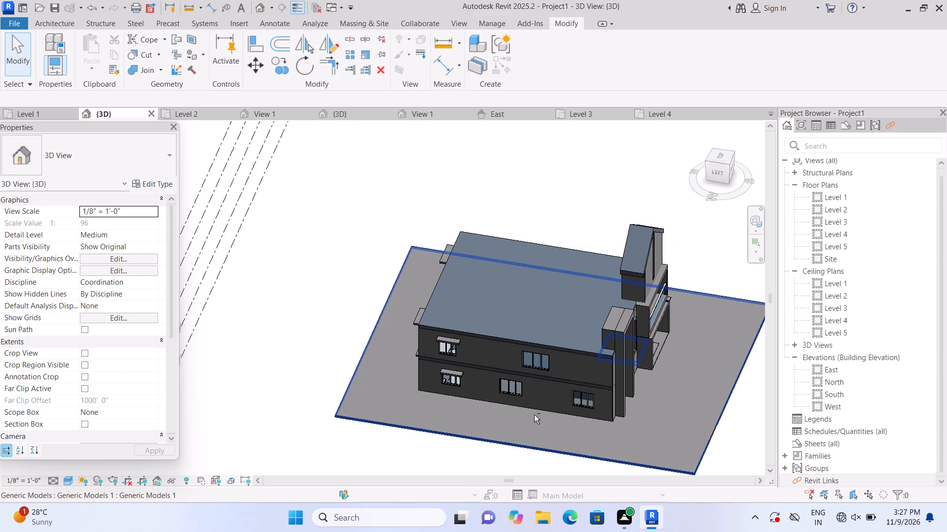
shift+scroll(510, 429, up, 1)
scroll(563, 429, down, 2)
scroll(574, 458, up, 1)
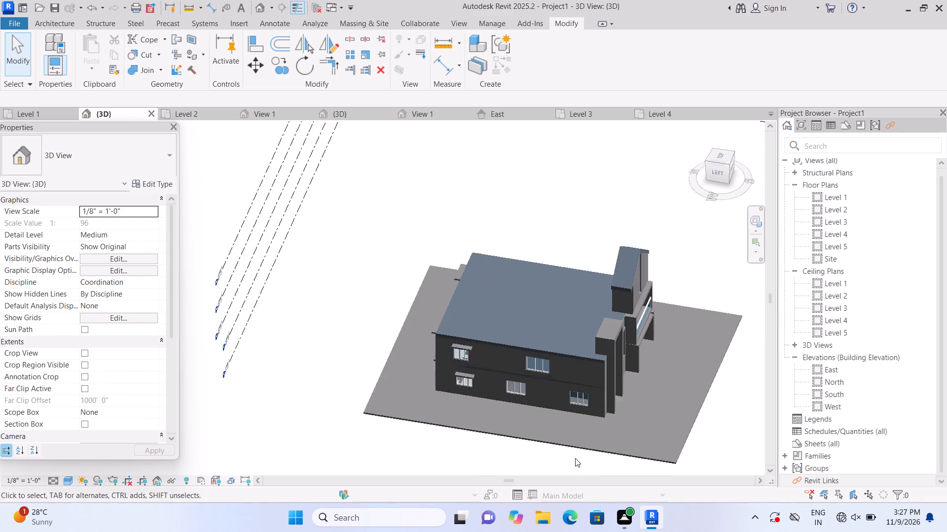
scroll(575, 458, up, 2)
middle_drag(592, 428, 568, 410)
scroll(569, 412, up, 1)
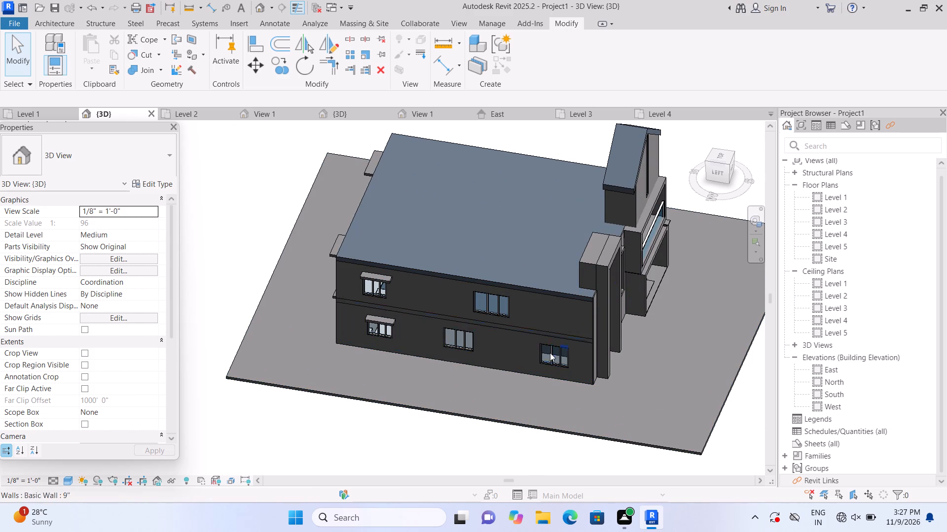
shift+middle_drag(476, 454, 479, 359)
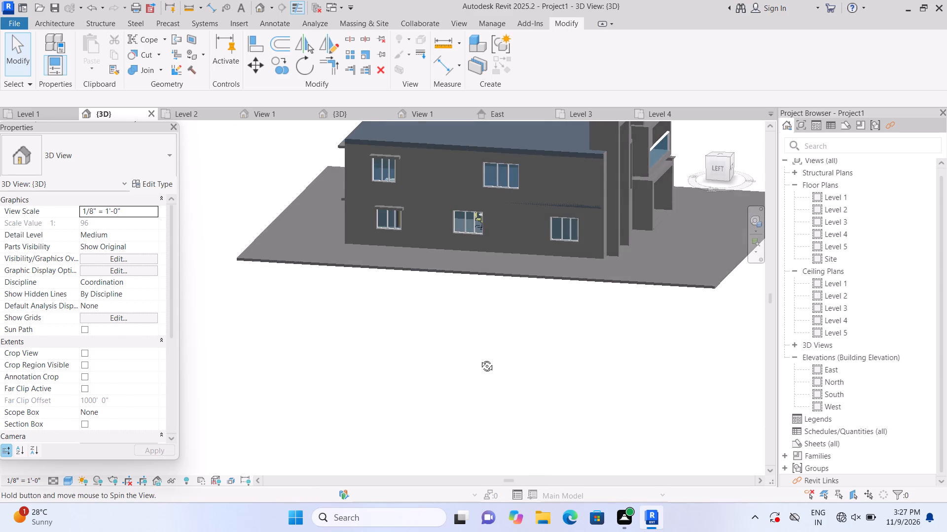
shift+middle_drag(479, 359, 477, 370)
middle_drag(474, 325, 447, 418)
scroll(493, 301, up, 2)
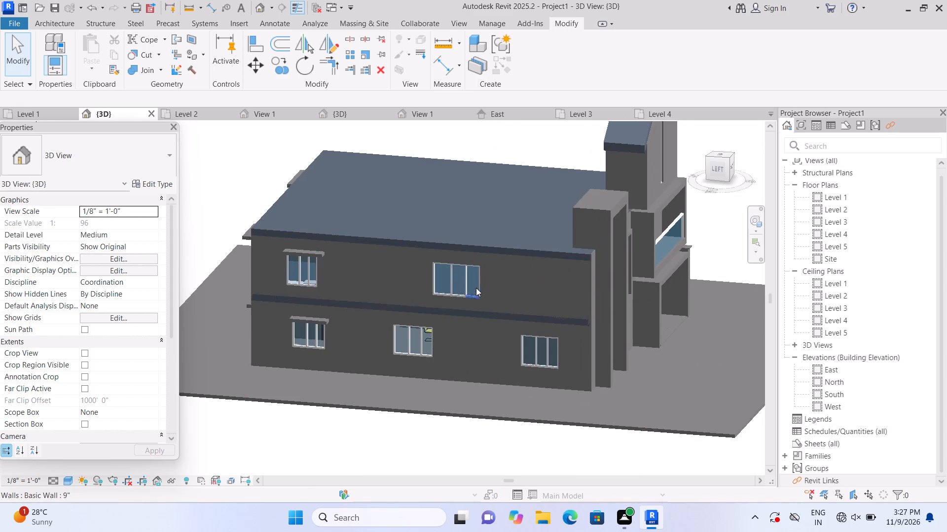
scroll(372, 230, up, 2)
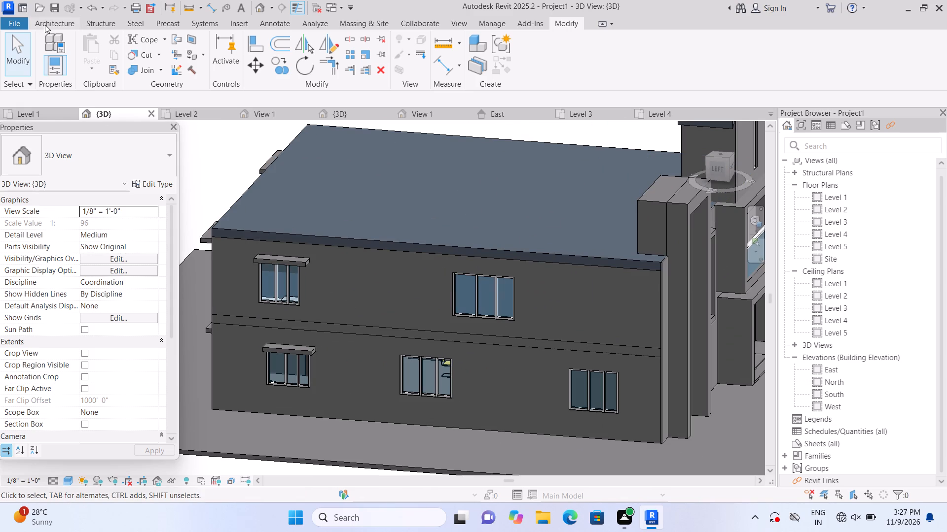
Start a new in-place model in the Generic Models category, keeping the default name.
click(45, 25)
click(137, 67)
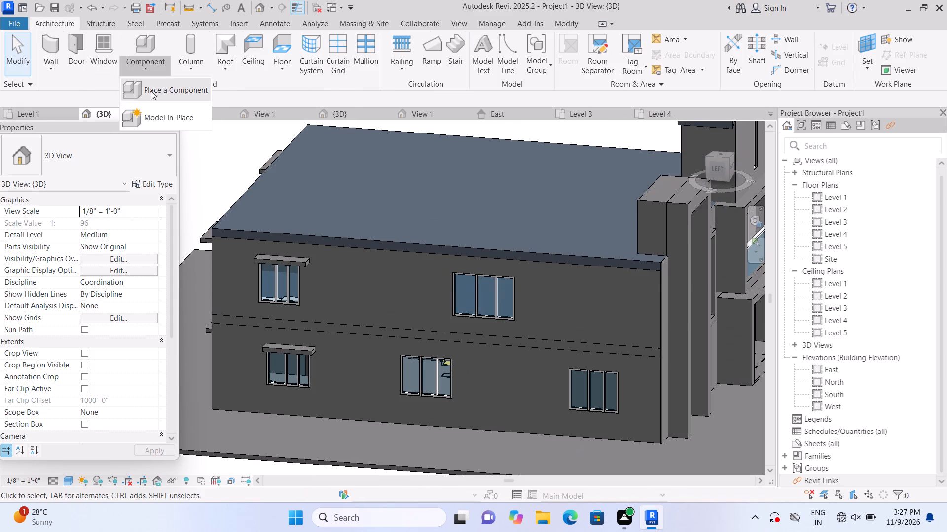
click(161, 116)
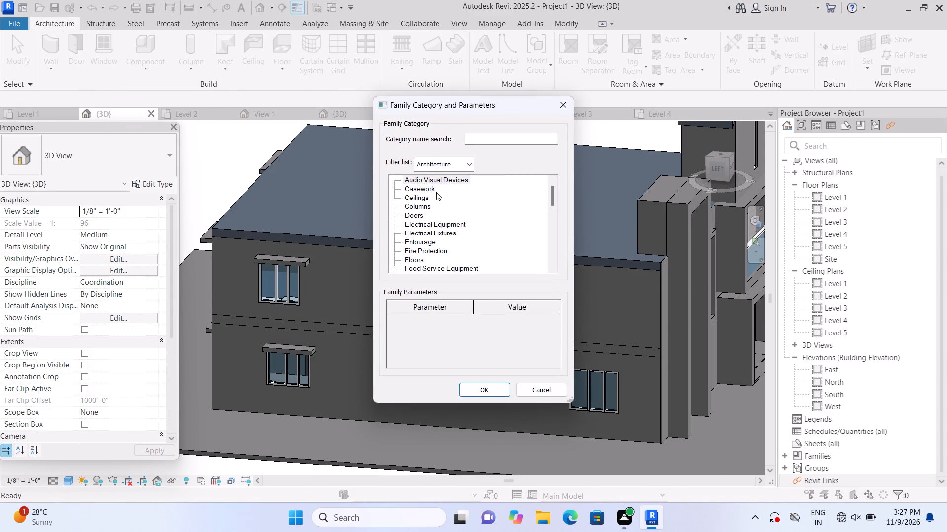
scroll(485, 224, down, 5)
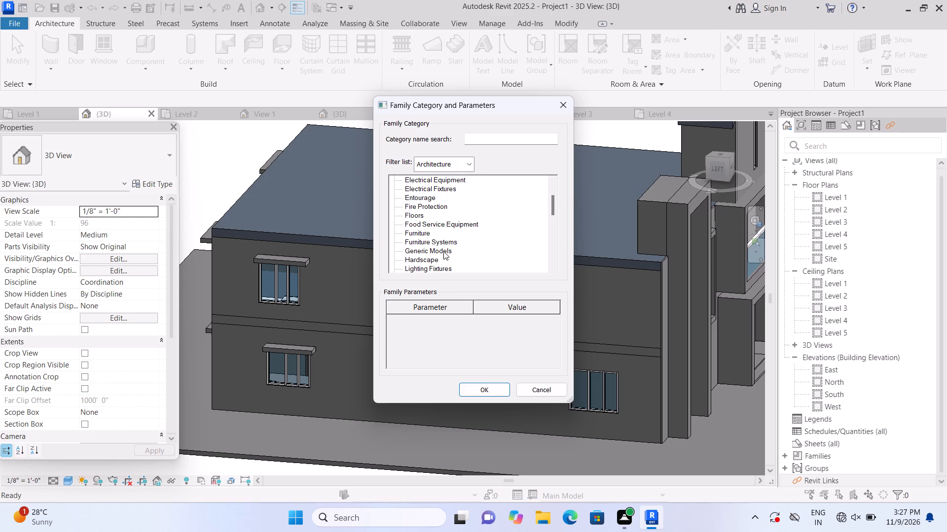
click(442, 251)
click(487, 392)
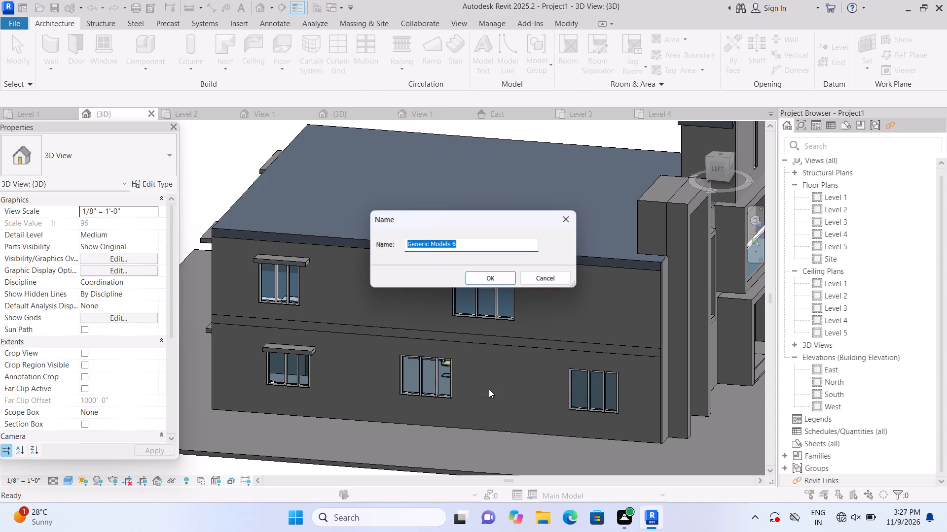
click(498, 276)
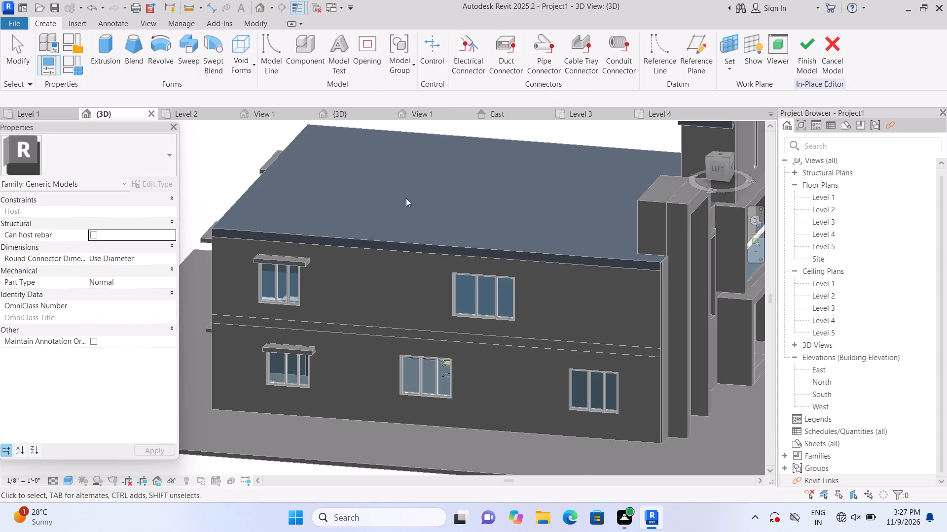
Extrude a rectangle about 9'-6" by 3'-7" from the top plane of the upper middle window as a canopy and finish the in-place model.
click(117, 49)
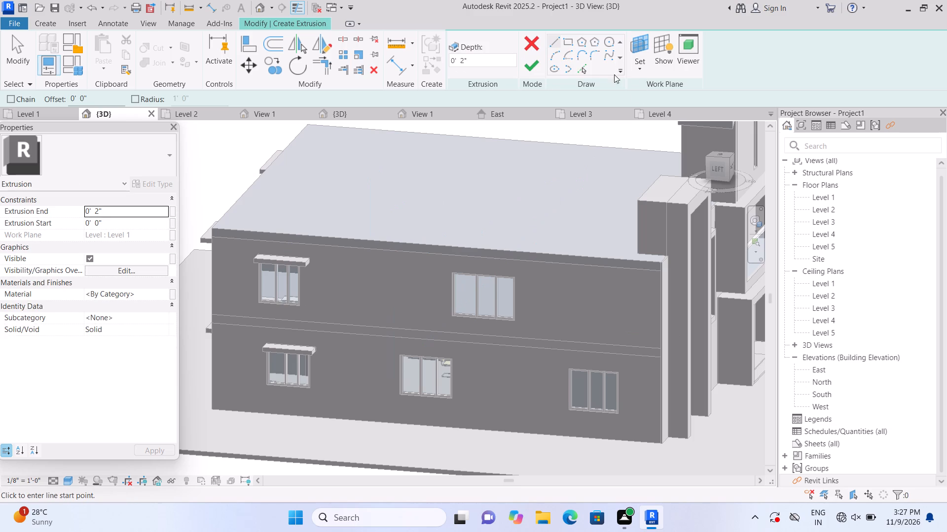
click(635, 68)
click(649, 119)
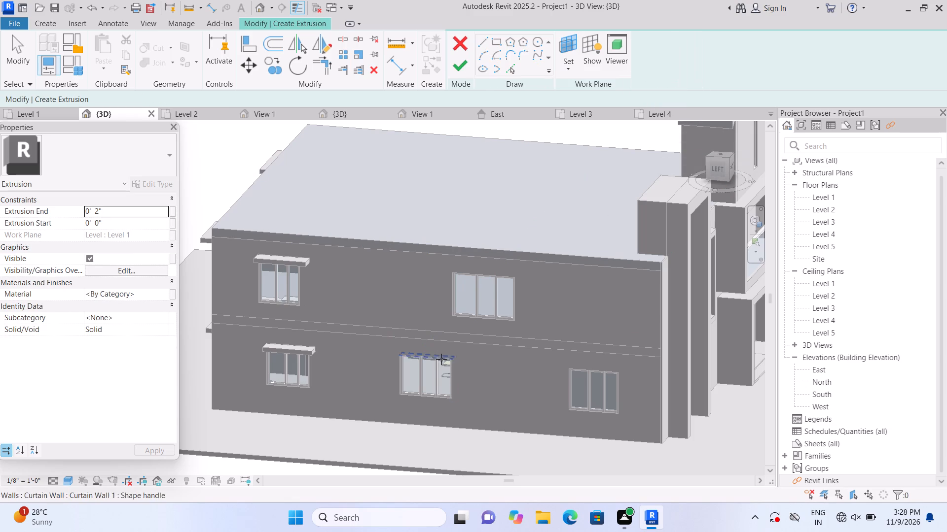
scroll(438, 358, up, 3)
scroll(523, 260, up, 2)
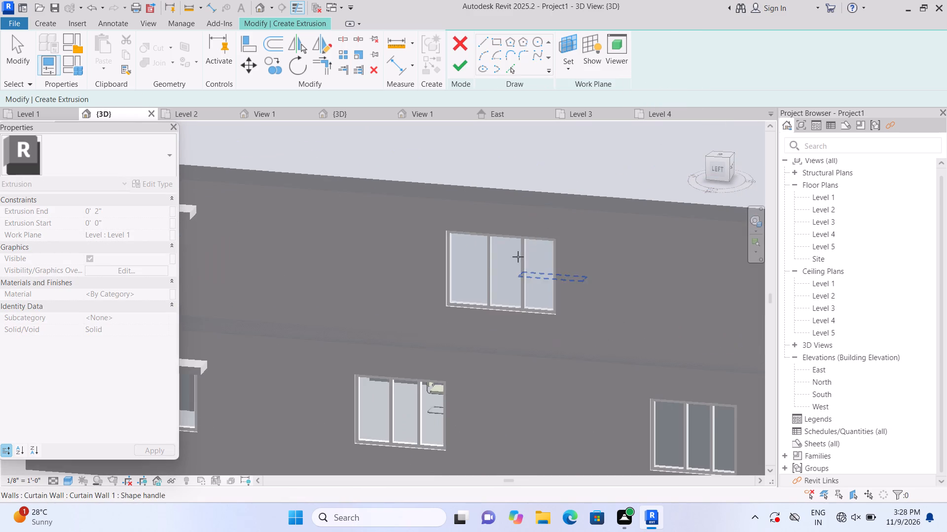
scroll(518, 257, up, 1)
click(503, 235)
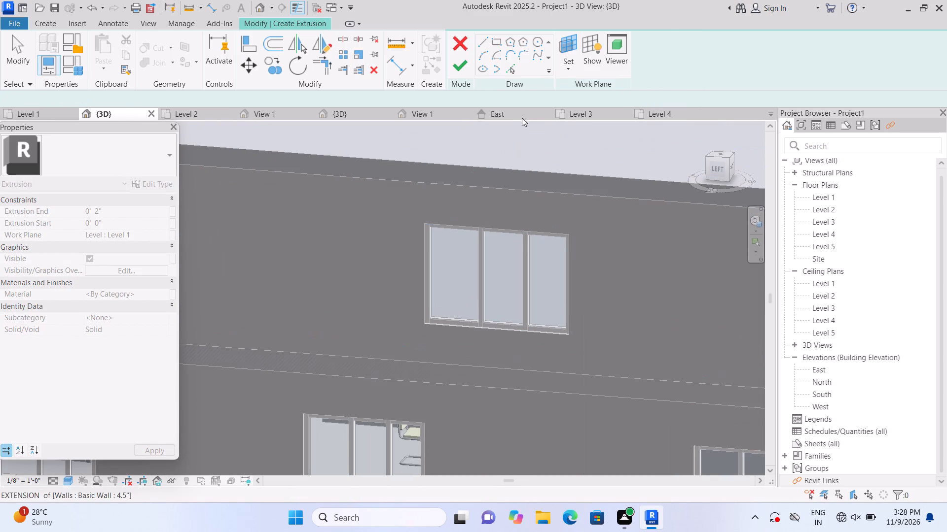
click(567, 38)
scroll(467, 219, up, 2)
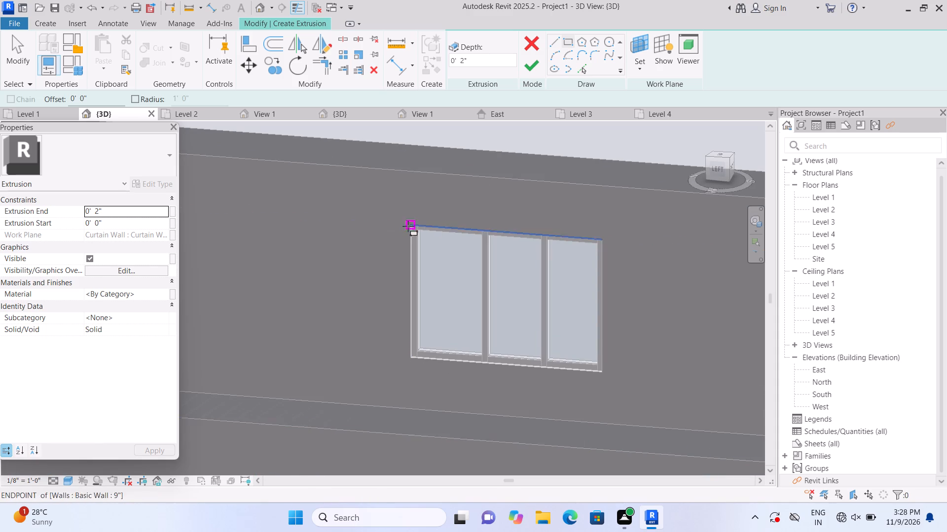
click(385, 224)
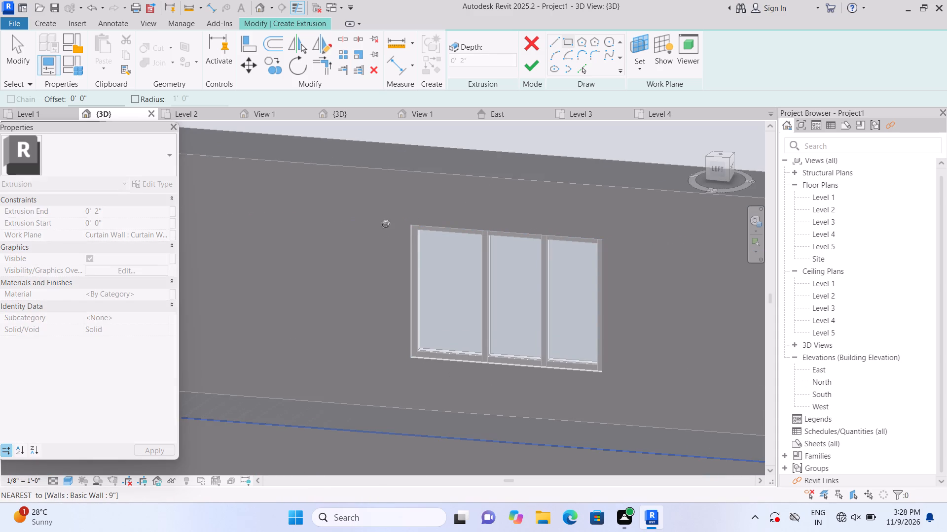
click(613, 269)
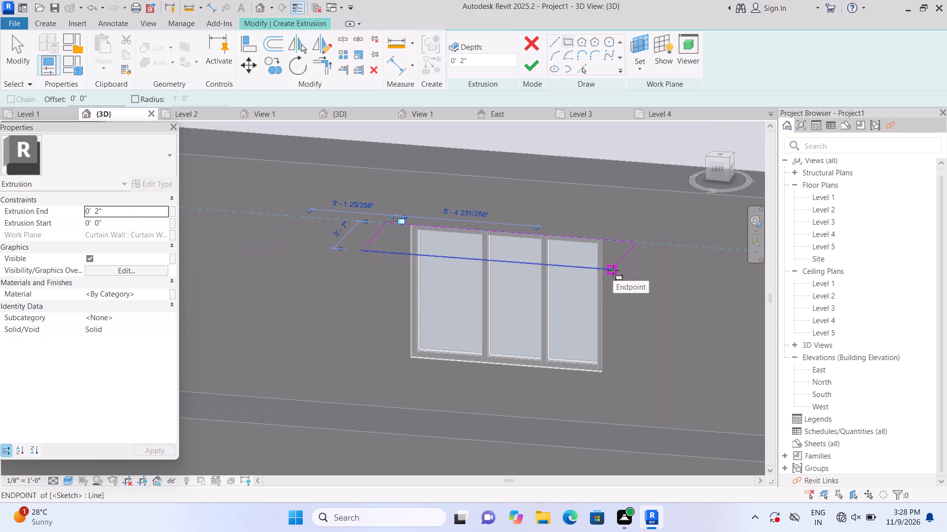
click(533, 75)
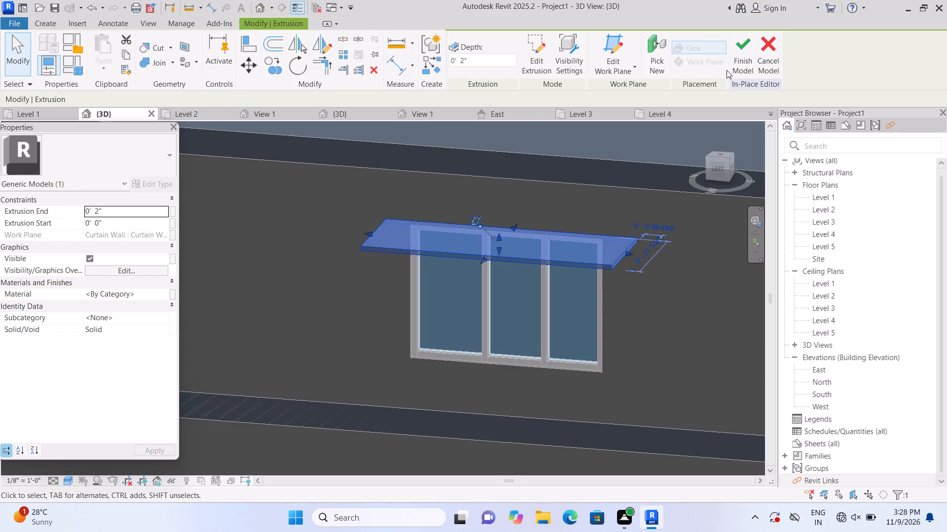
click(737, 69)
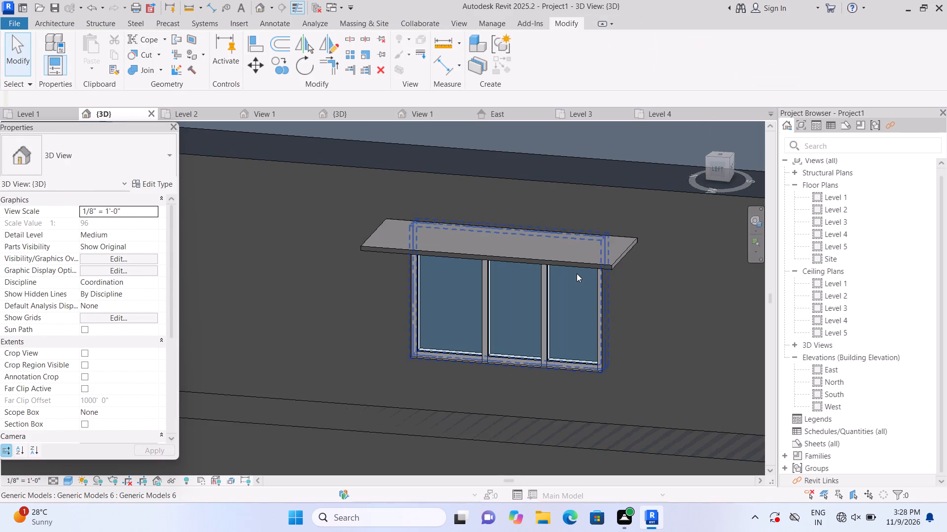
Reopen the new upper middle canopy for in-place editing and set its Extrusion End to 6".
click(574, 256)
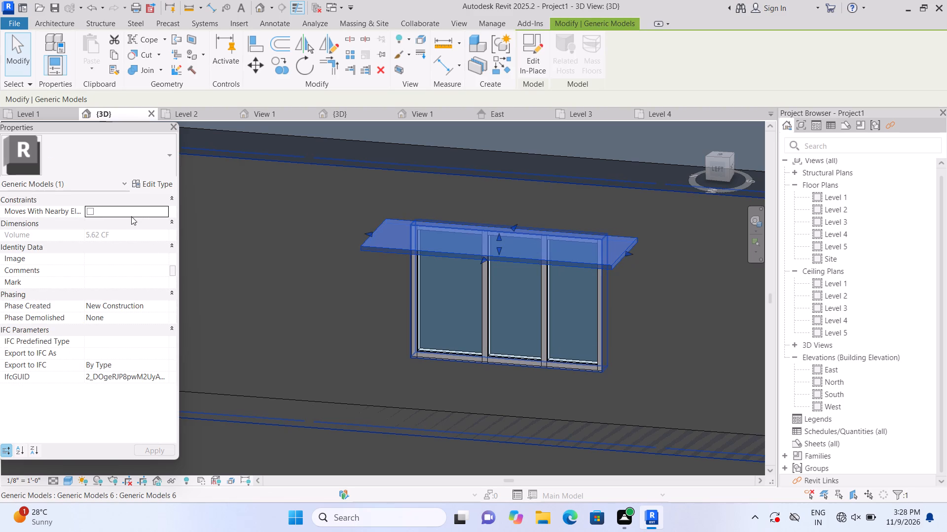
click(538, 68)
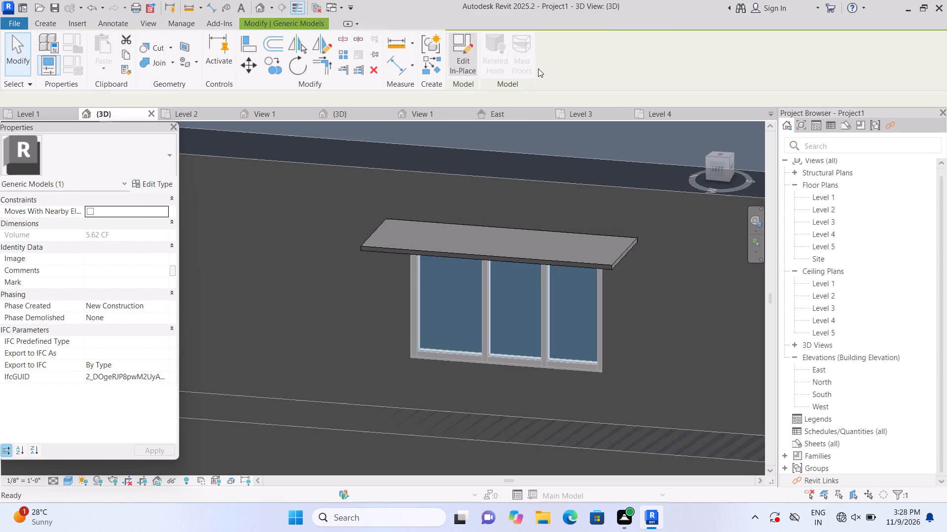
click(526, 245)
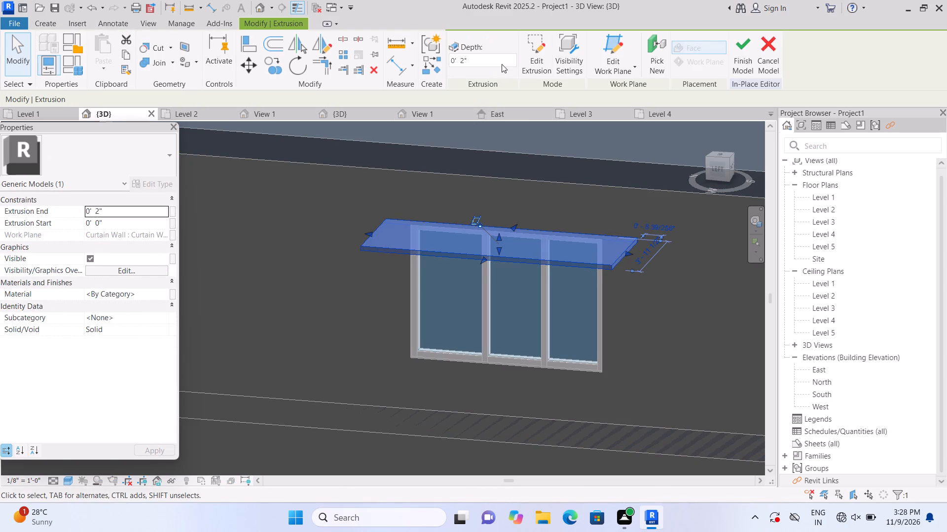
click(126, 207)
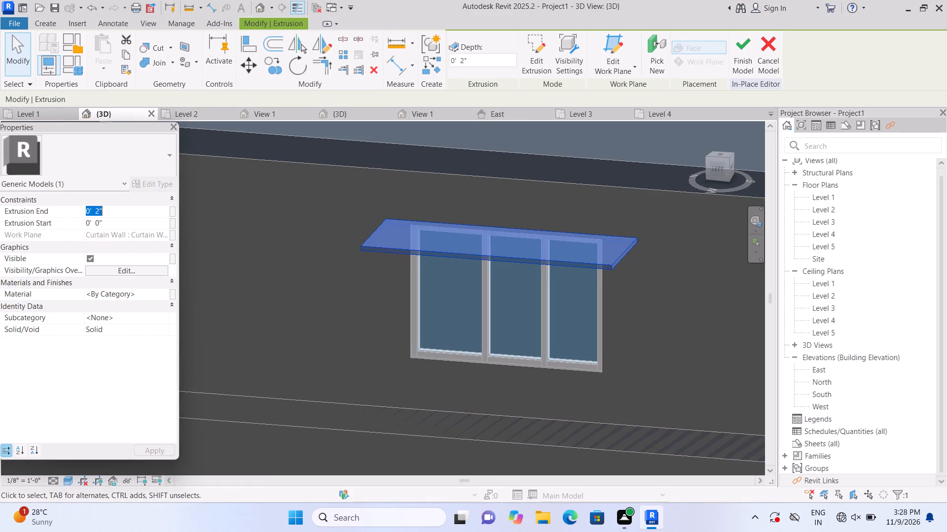
key(BackSpace)
text(6")
key(Return)
Shorten both ends of the upper middle canopy so they overhang the window less.
scroll(338, 249, up, 1)
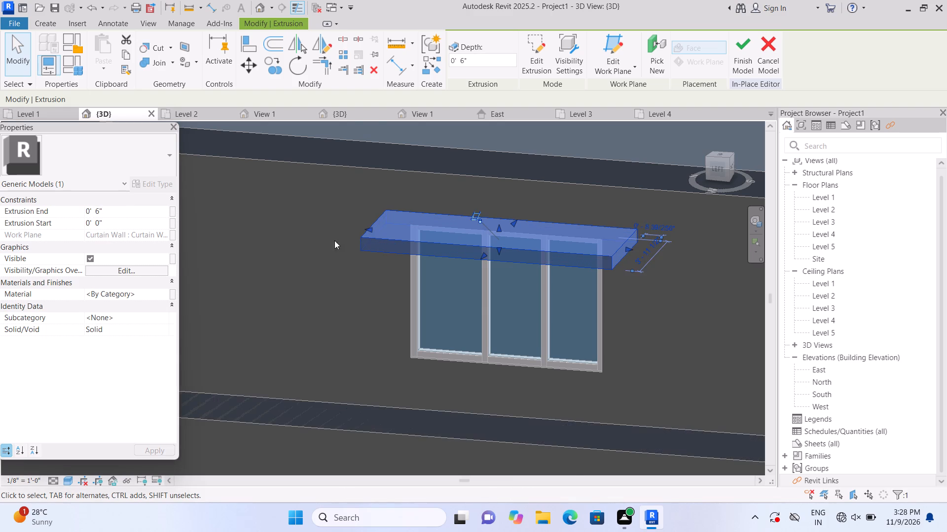
drag(373, 226, 386, 238)
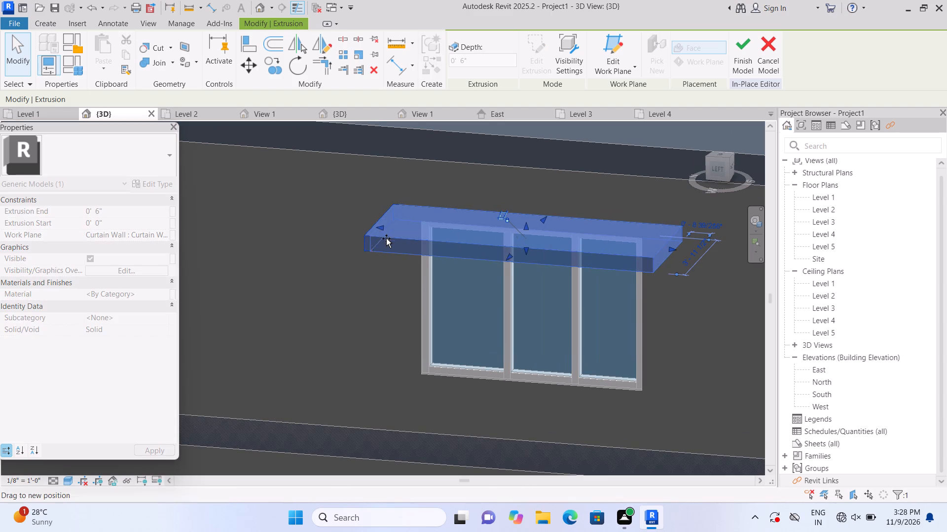
drag(386, 238, 396, 242)
click(396, 242)
scroll(356, 366, down, 1)
middle_drag(361, 370, 304, 378)
scroll(568, 384, up, 1)
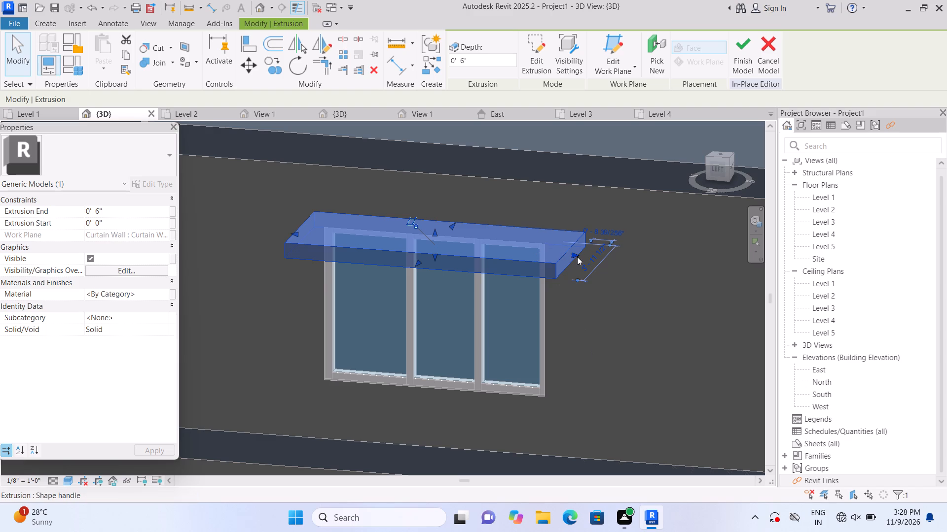
drag(576, 253, 564, 253)
drag(568, 253, 564, 253)
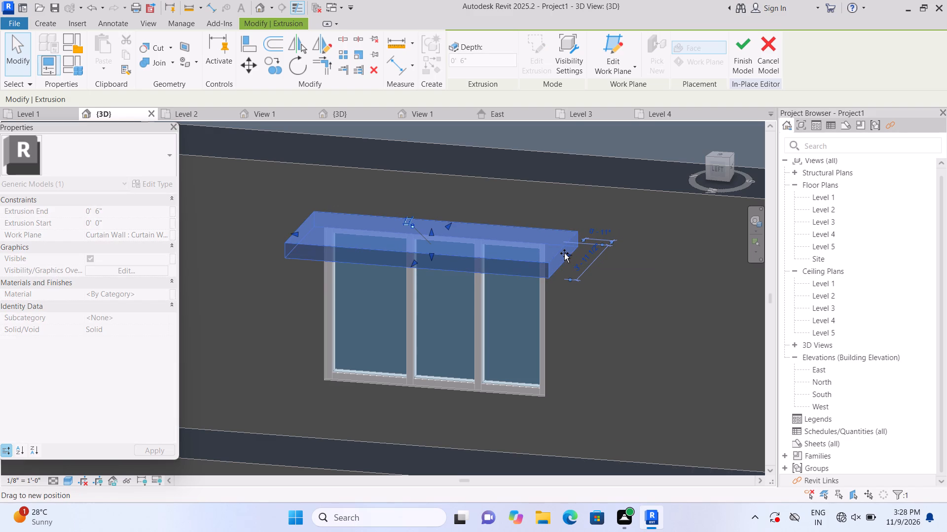
drag(564, 253, 559, 251)
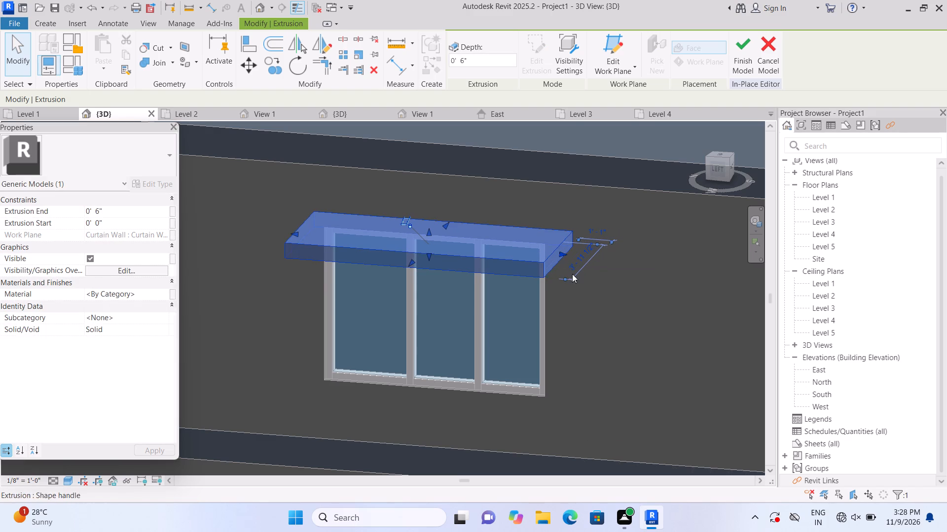
key(Escape)
Extrude a rectangular canopy about 9'-0" long from the top plane of the lower middle side-wall window.
scroll(586, 310, down, 2)
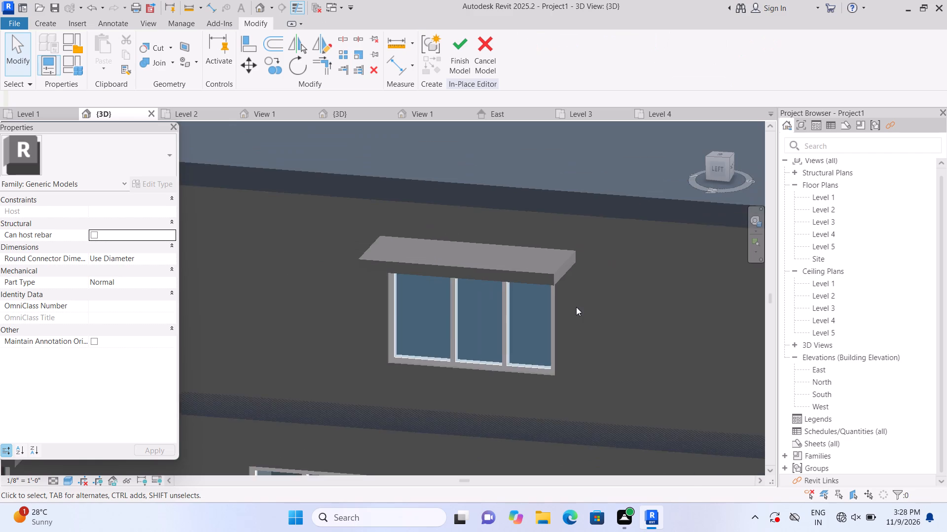
scroll(576, 307, down, 2)
middle_drag(597, 347, 320, 247)
scroll(585, 347, down, 1)
middle_drag(329, 259, 515, 273)
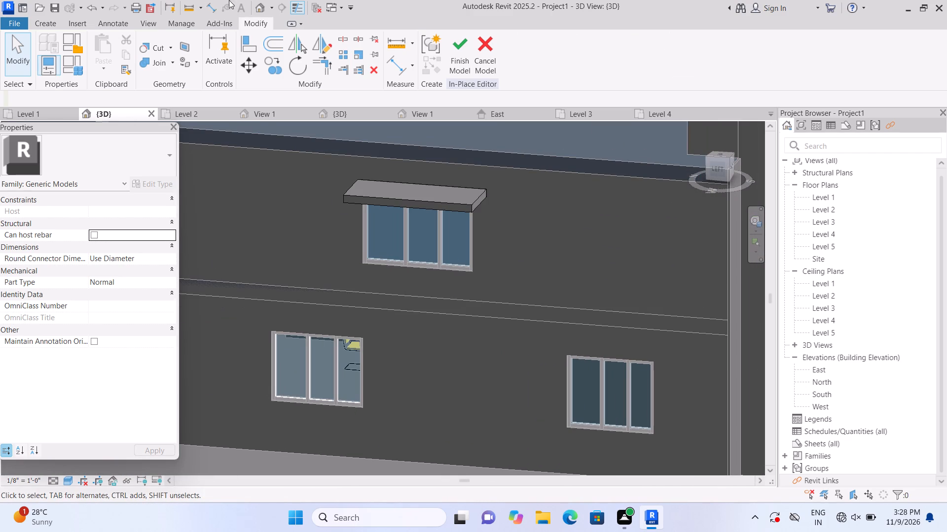
click(55, 22)
click(95, 55)
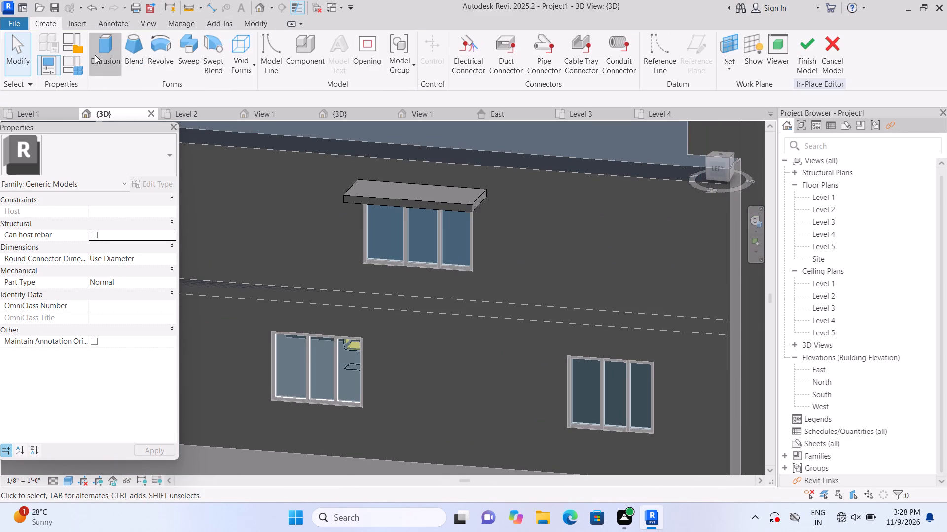
click(630, 71)
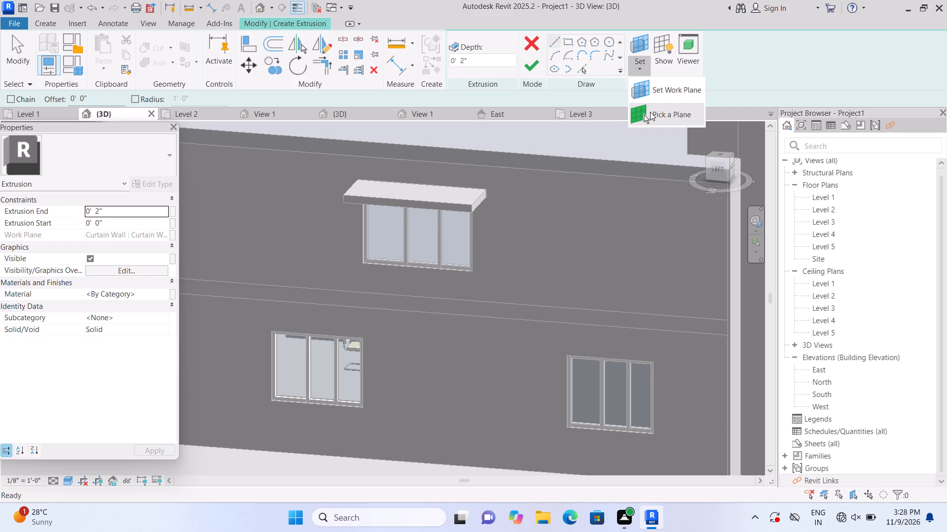
click(650, 112)
click(329, 332)
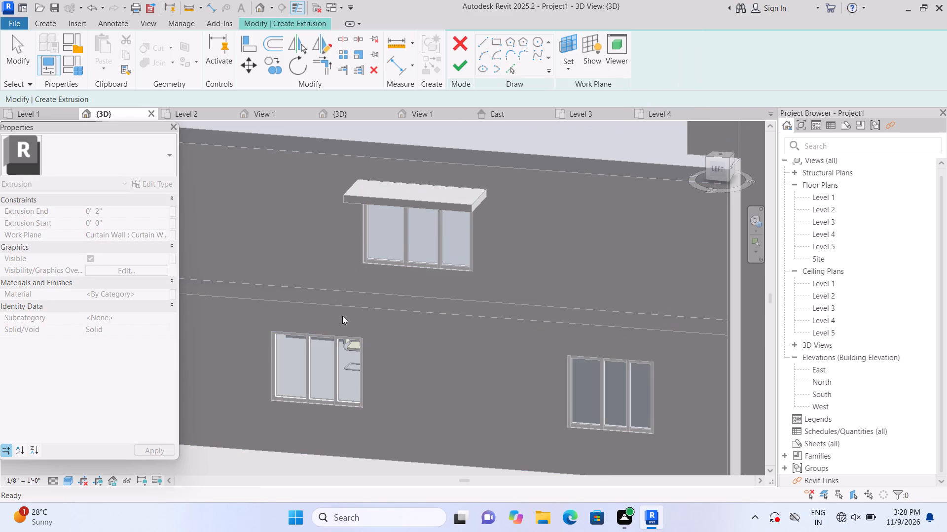
click(570, 41)
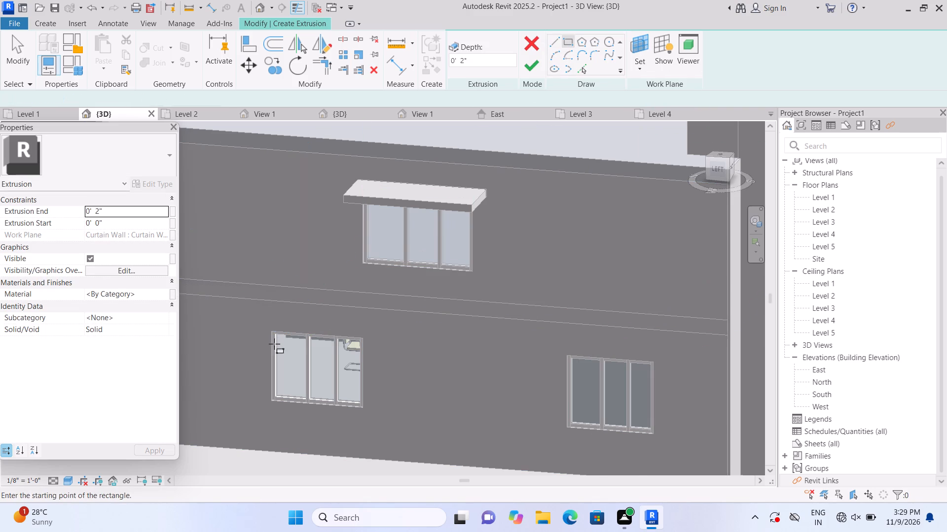
click(255, 326)
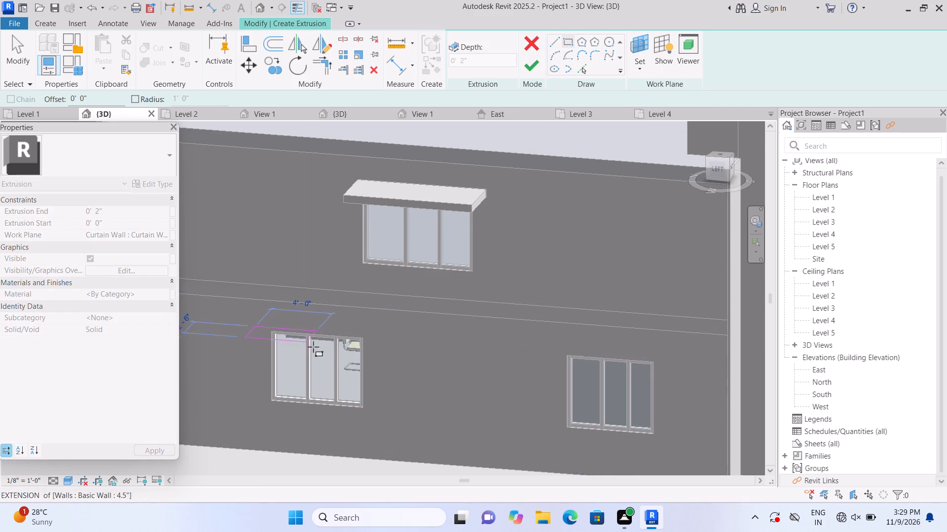
click(376, 355)
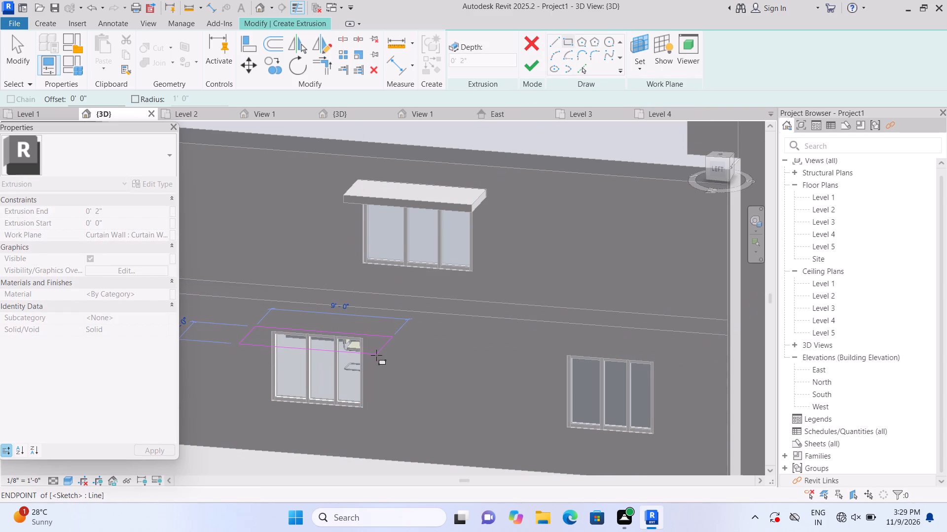
click(529, 65)
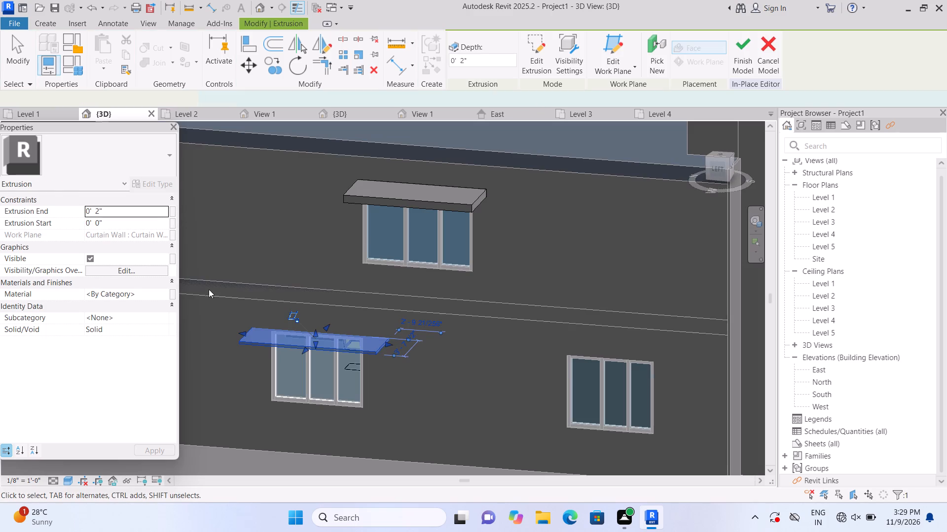
Set the lower middle canopy's Extrusion End to 6" and shorten both of its ends closer to the window.
click(147, 210)
key(BackSpace)
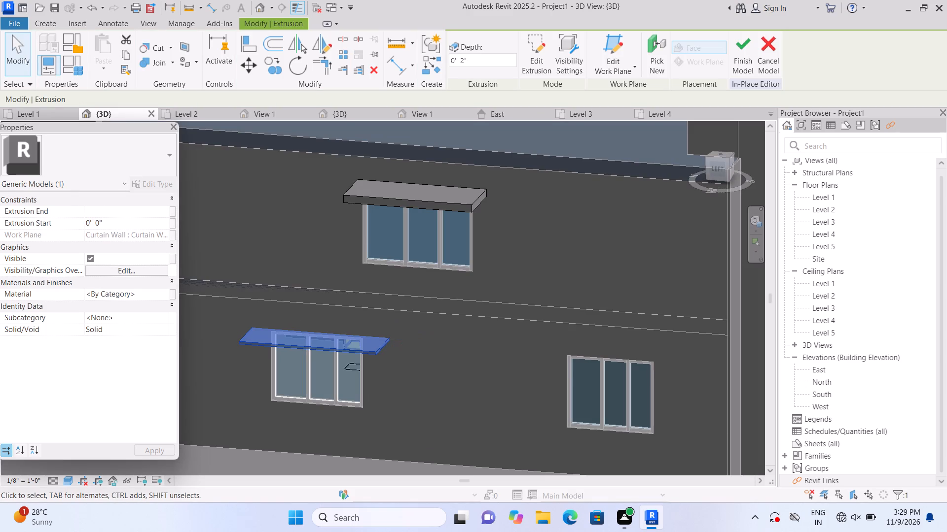
text(6")
key(Return)
scroll(261, 344, up, 3)
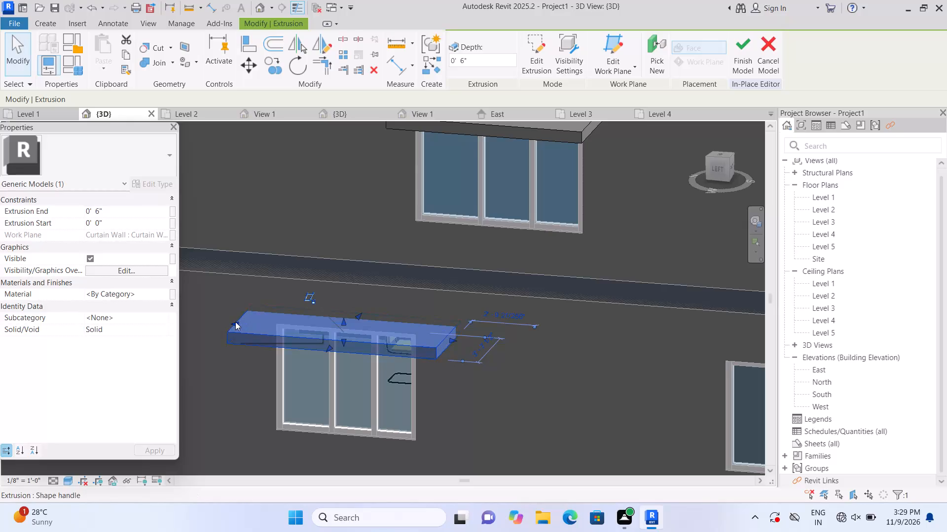
drag(235, 321, 250, 326)
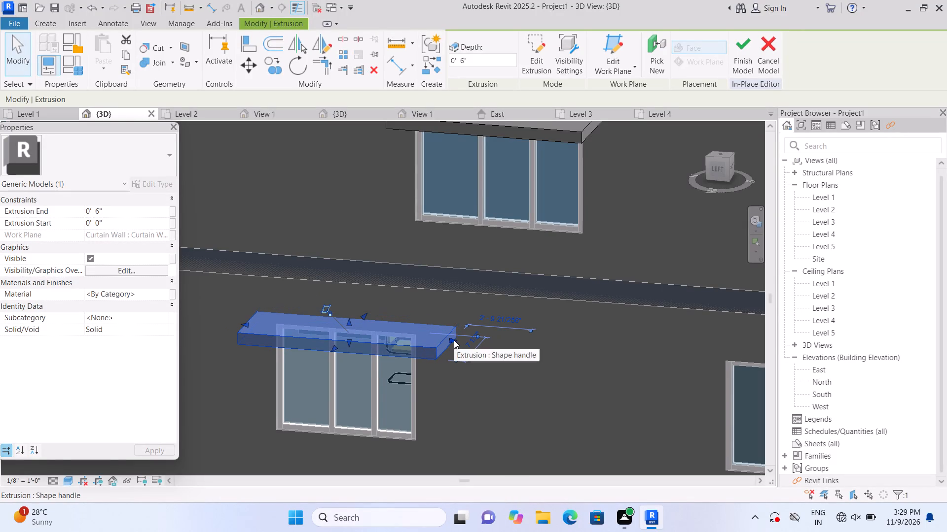
drag(454, 340, 429, 334)
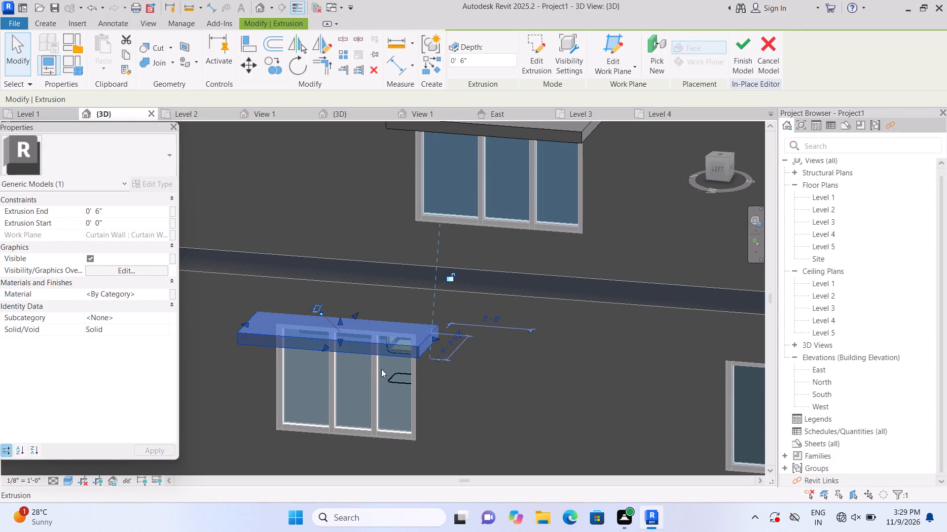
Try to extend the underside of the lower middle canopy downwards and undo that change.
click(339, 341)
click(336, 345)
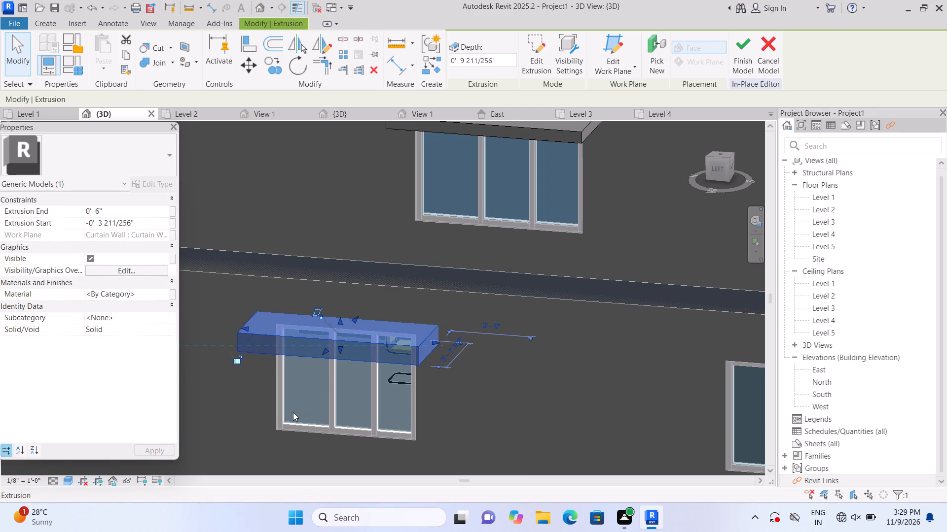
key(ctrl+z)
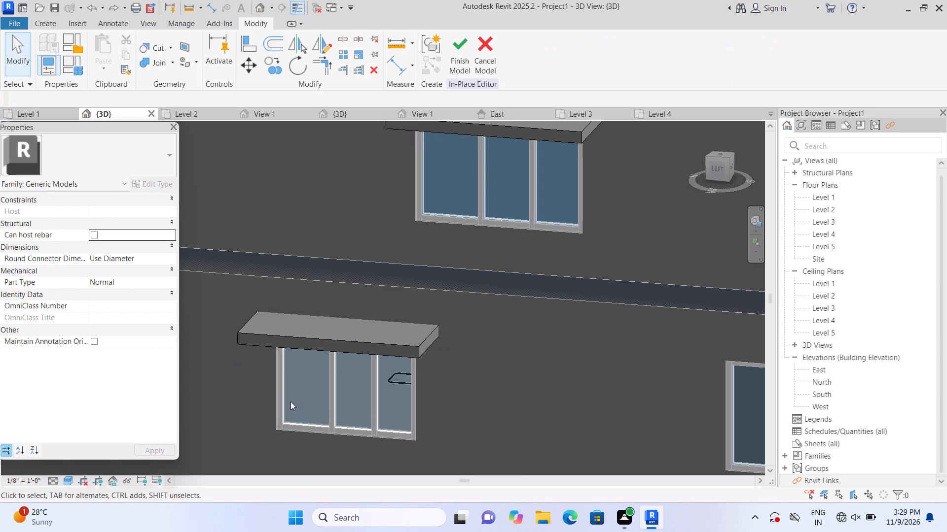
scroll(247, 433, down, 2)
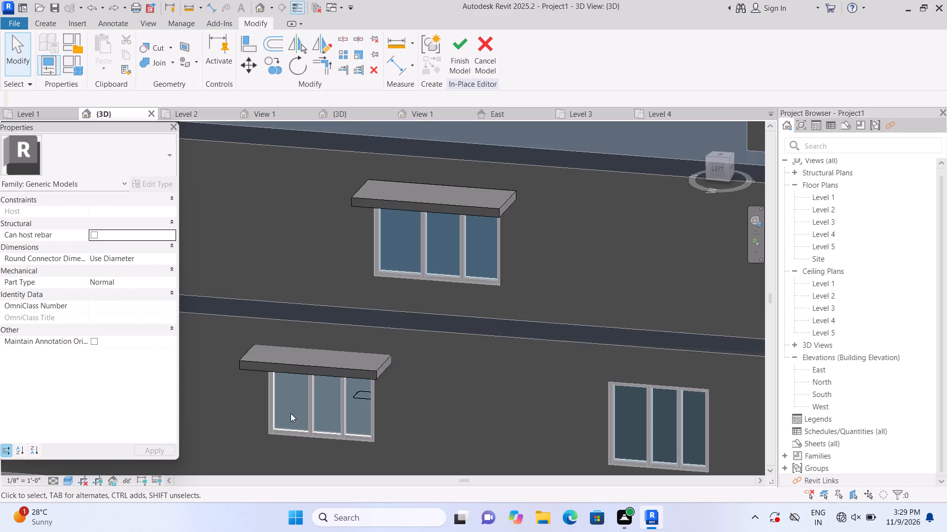
Shorten the rear end of the lower middle canopy slightly so it overhangs the window less.
scroll(284, 382, up, 2)
click(293, 363)
scroll(293, 363, up, 2)
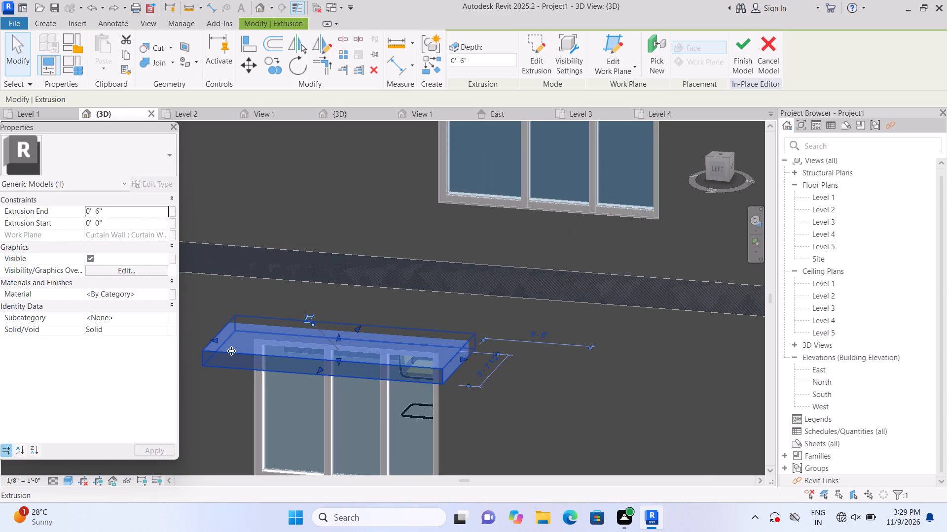
drag(215, 340, 231, 345)
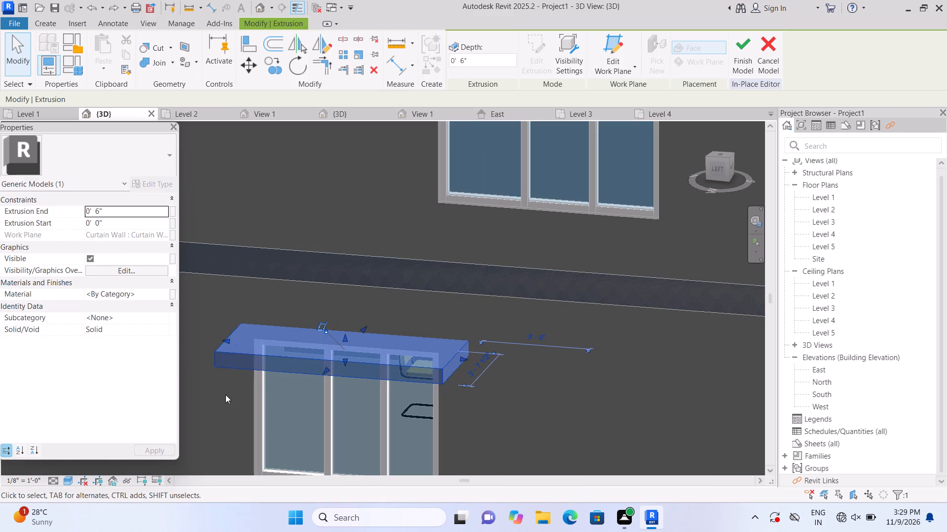
click(226, 398)
Extrude a rectangular canopy about 8'-2" long from the top plane of the lower side-wall window nearest the building's front corner.
scroll(227, 392, down, 6)
middle_drag(369, 412, 189, 369)
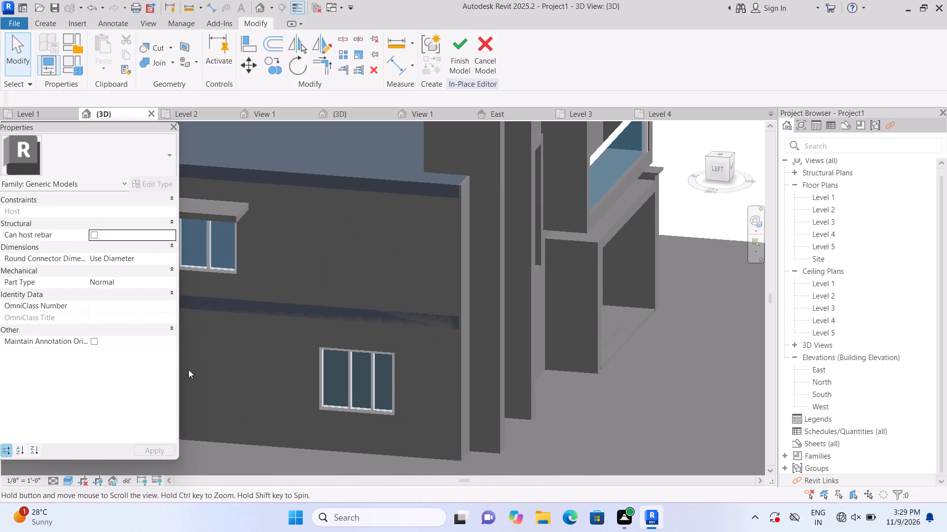
click(51, 22)
click(109, 45)
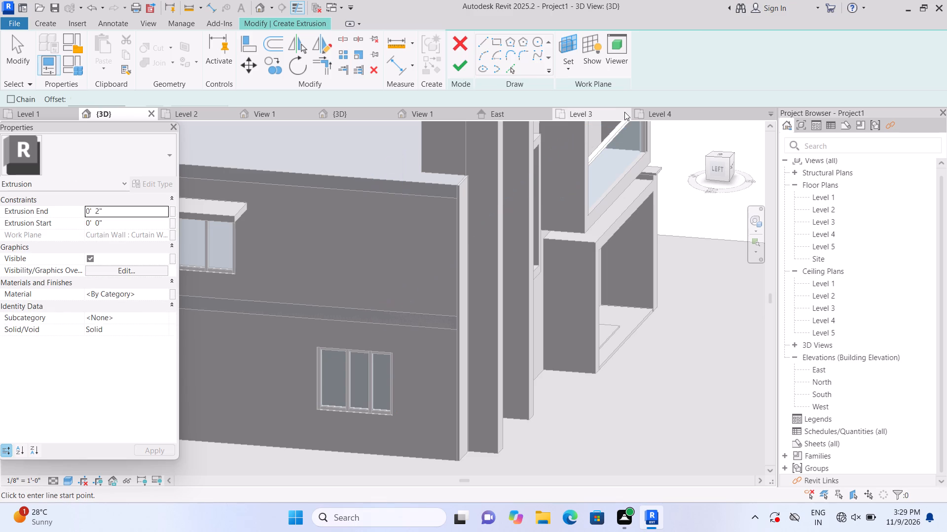
click(648, 67)
click(662, 108)
scroll(398, 321, up, 1)
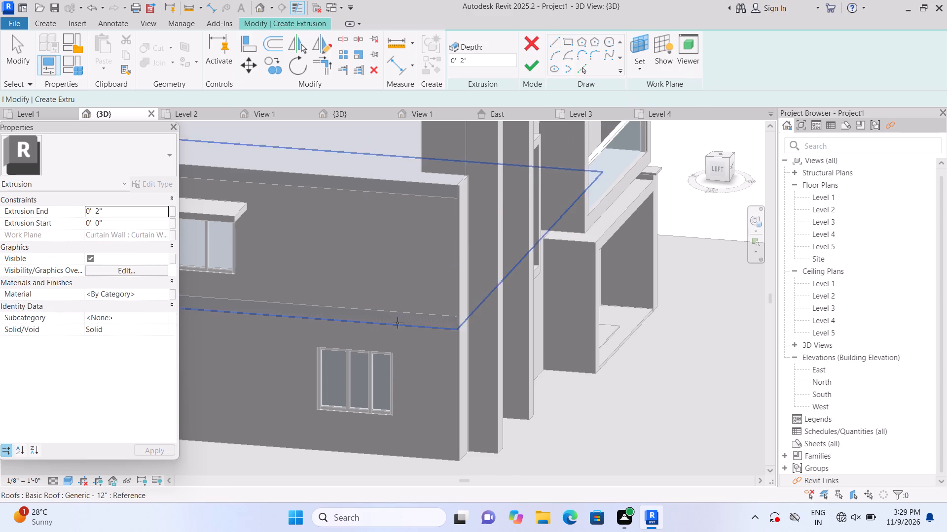
click(363, 363)
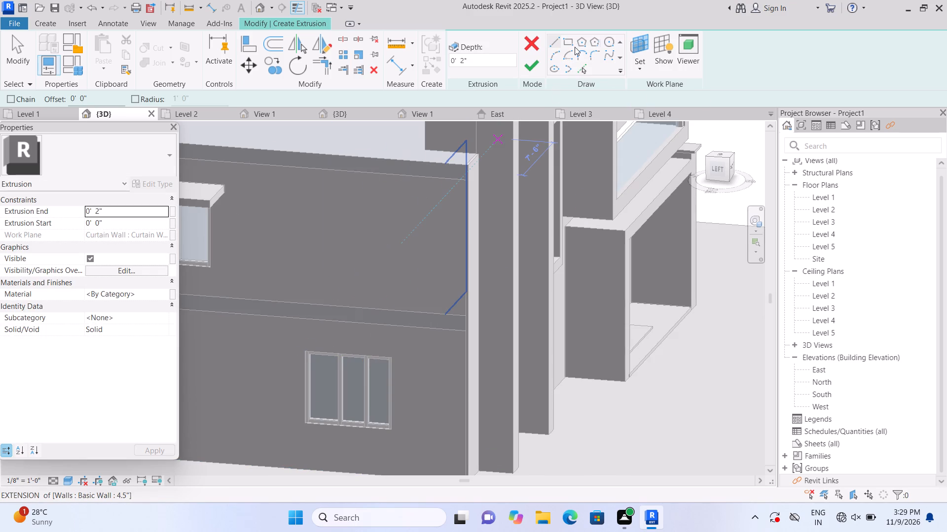
click(571, 42)
scroll(308, 351, up, 1)
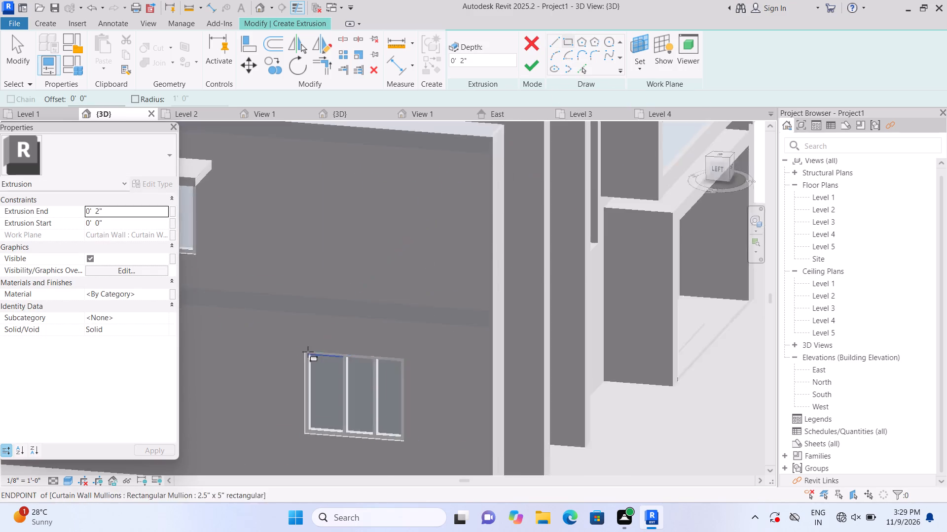
scroll(308, 352, up, 2)
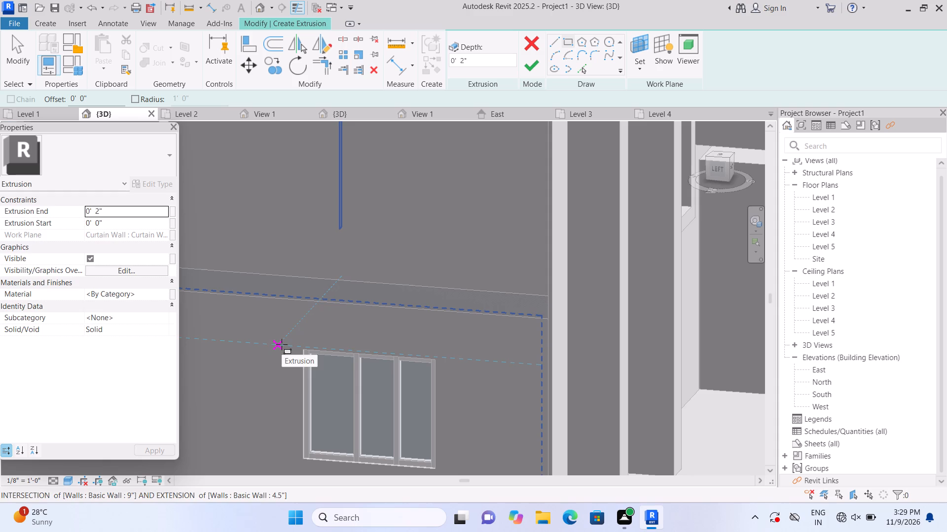
click(282, 344)
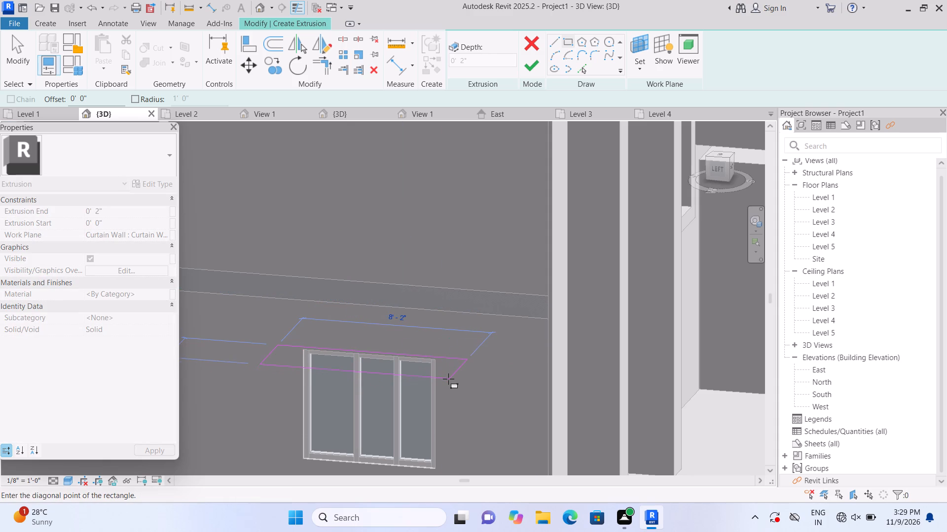
click(448, 379)
click(532, 66)
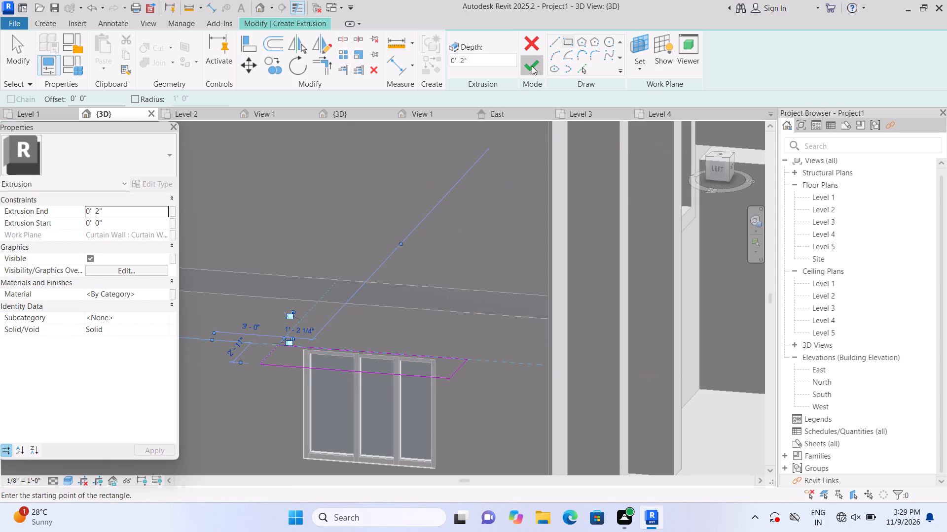
Set the new lower front-corner canopy's Extrusion End to 6".
click(140, 207)
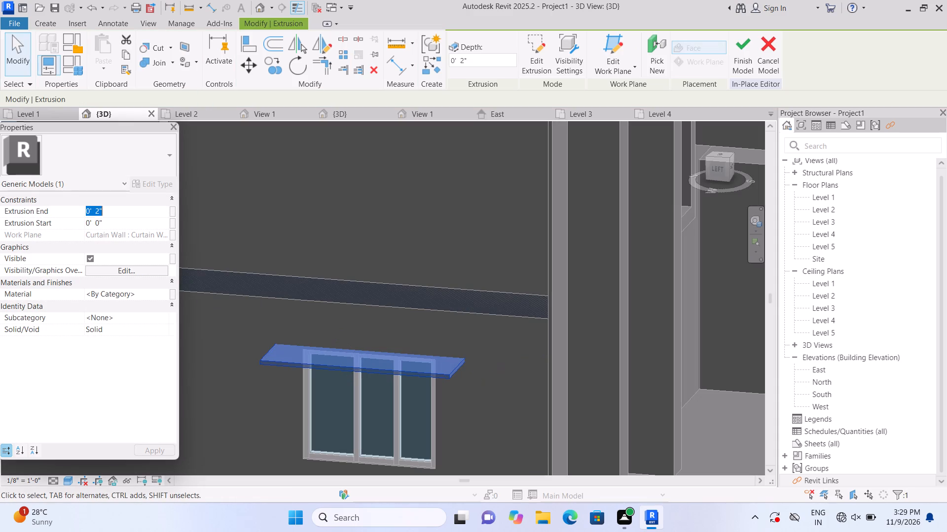
key(BackSpace)
key(6)
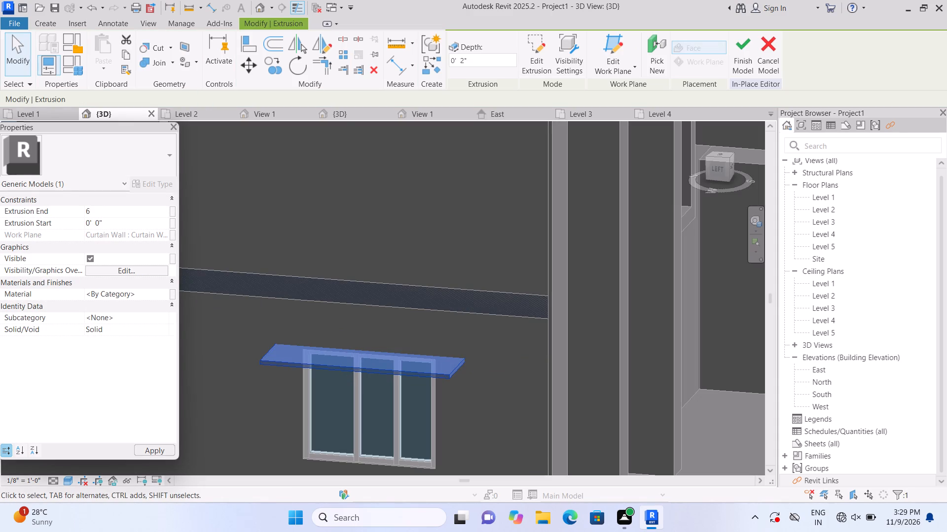
key(shift+quotedbl)
key(Return)
scroll(286, 345, up, 2)
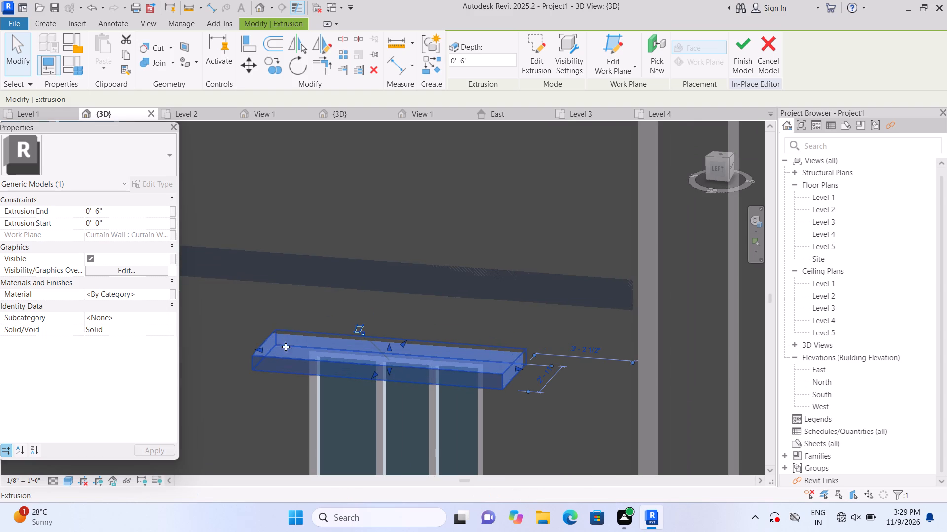
click(277, 421)
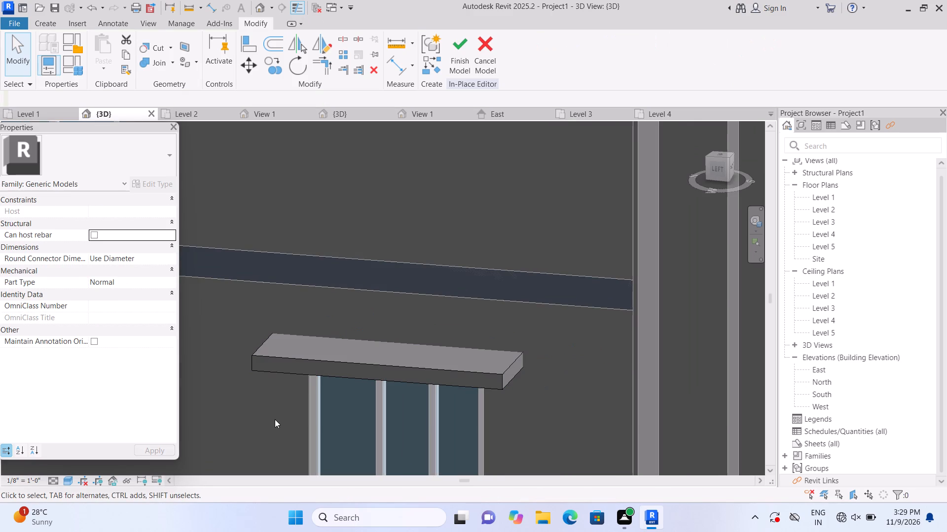
Shorten both ends of the lower front-corner canopy so they sit closer to the window.
click(275, 369)
scroll(274, 369, up, 1)
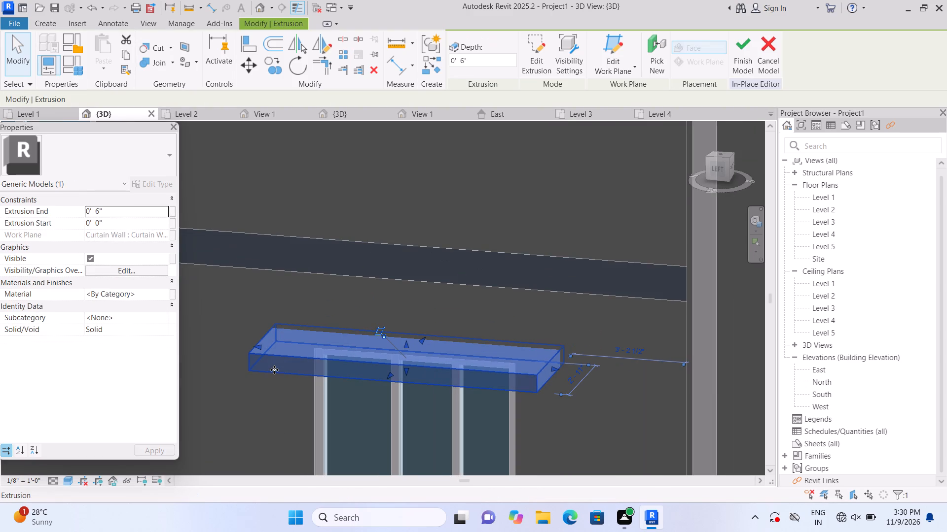
drag(255, 345, 271, 350)
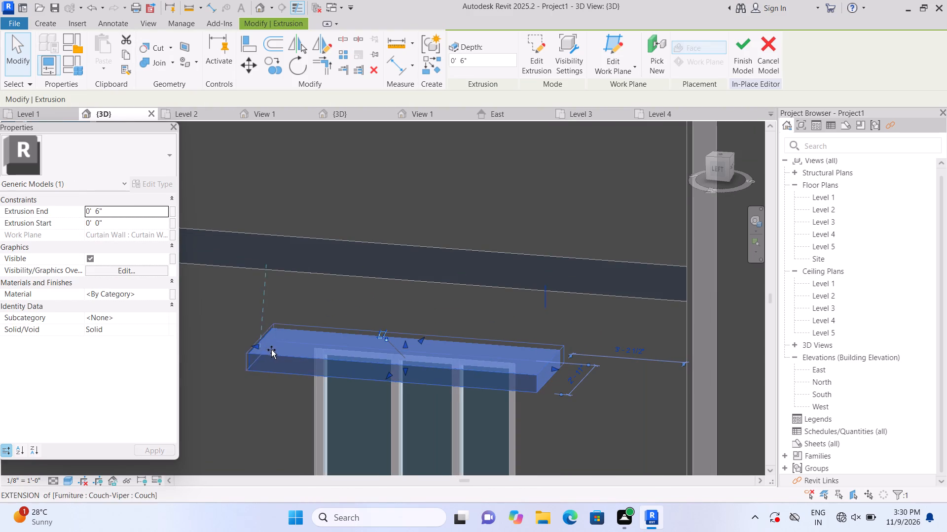
drag(271, 350, 281, 350)
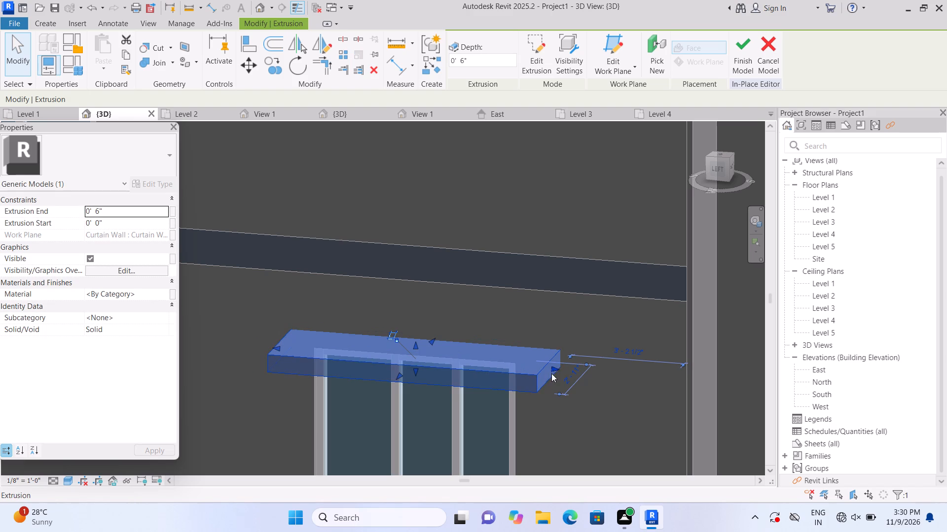
drag(554, 367, 544, 366)
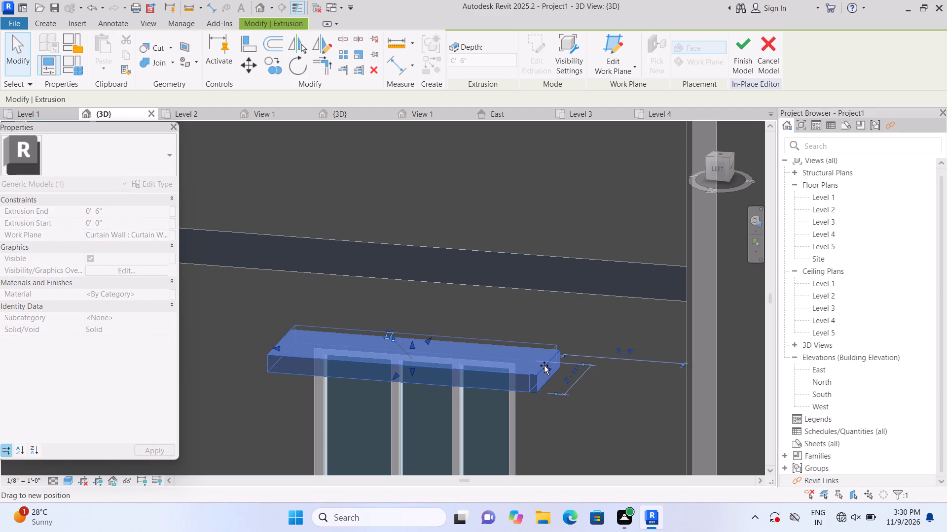
Adjust the lower front-corner canopy's underside and slightly shift its outer edge away from the wall.
scroll(400, 387, up, 1)
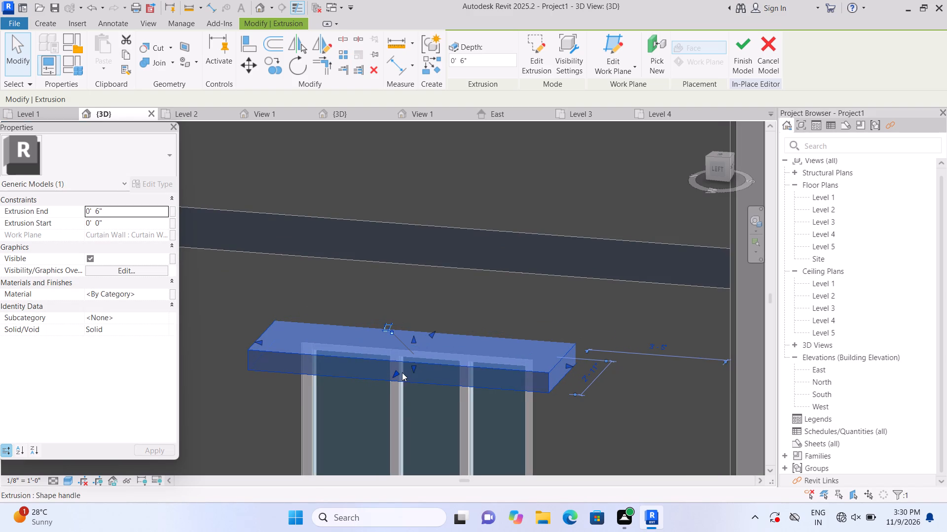
drag(413, 365, 405, 369)
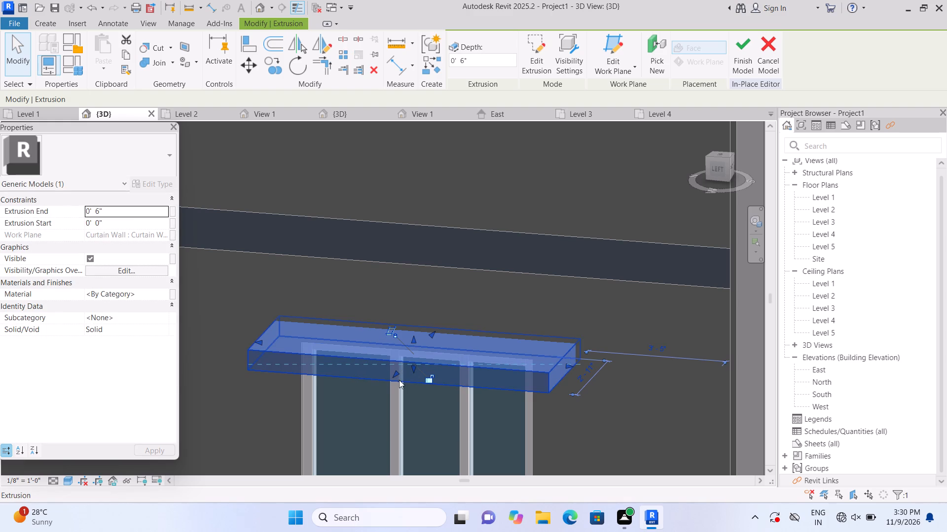
drag(396, 368, 392, 377)
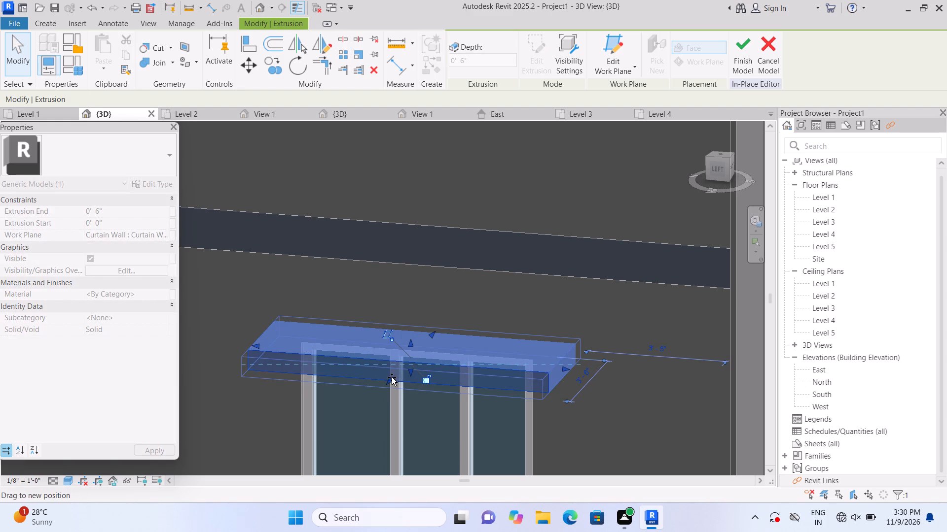
drag(392, 377, 393, 373)
click(309, 415)
Finish the in-place generic model containing the side-wall canopies.
scroll(311, 404, down, 8)
click(468, 70)
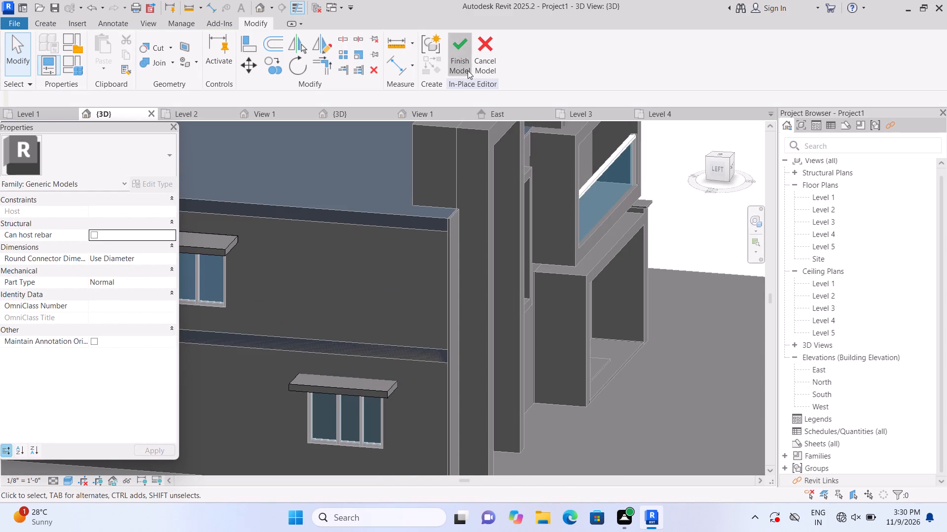
Examine the house from the side and the front corner, checking the window canopies on both facades.
scroll(532, 257, down, 6)
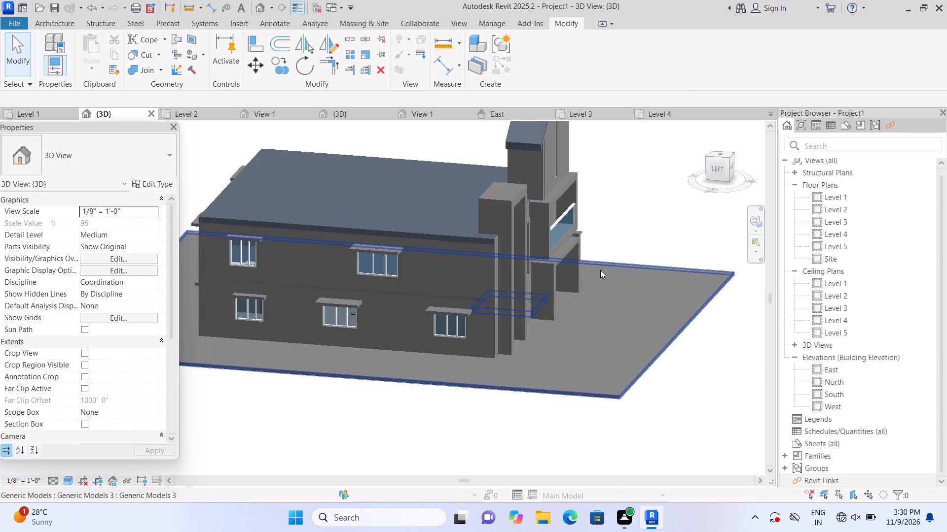
shift+middle_drag(626, 321, 386, 395)
middle_drag(219, 260, 447, 332)
scroll(468, 332, up, 1)
middle_drag(271, 342, 447, 381)
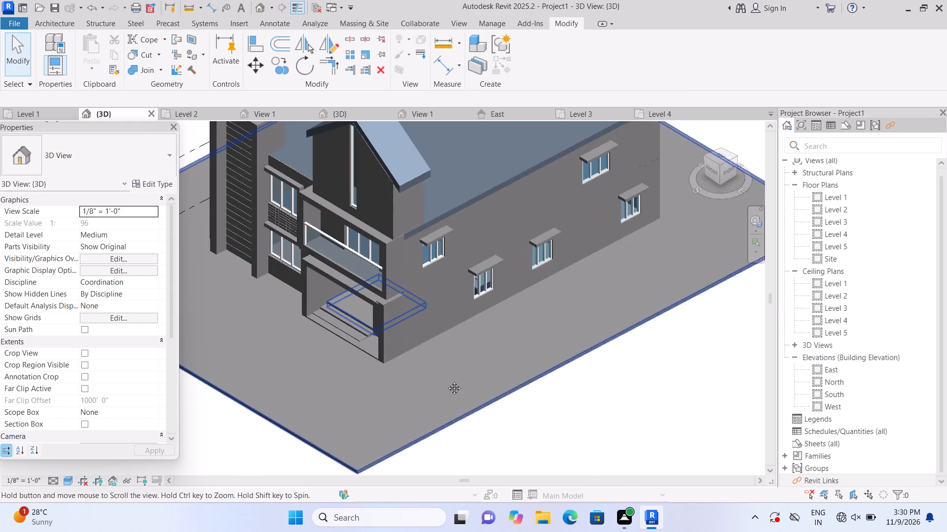
middle_drag(447, 381, 455, 387)
scroll(135, 261, up, 3)
scroll(232, 291, up, 1)
middle_drag(246, 307, 294, 345)
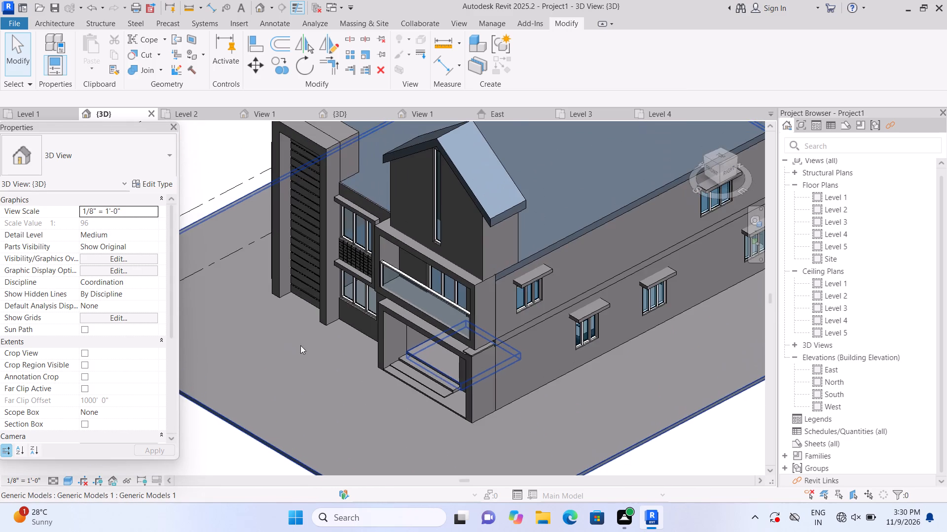
scroll(312, 346, up, 1)
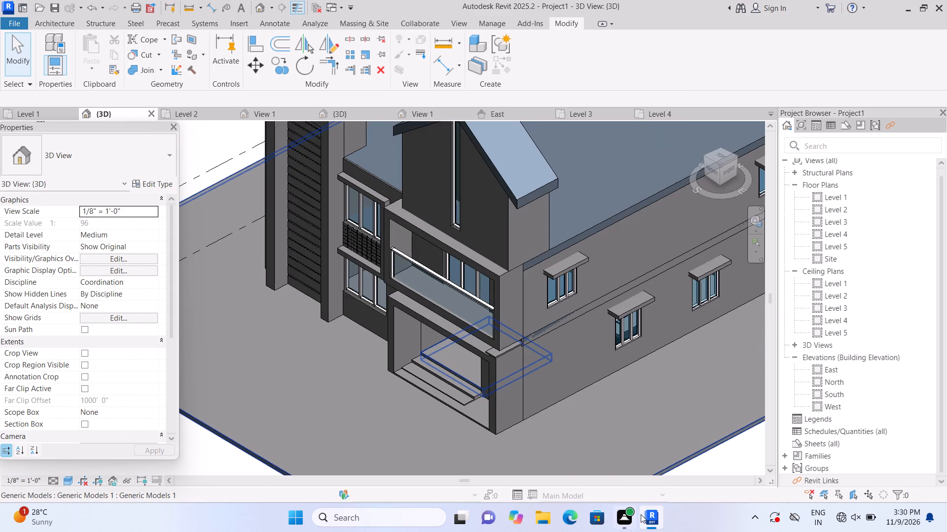
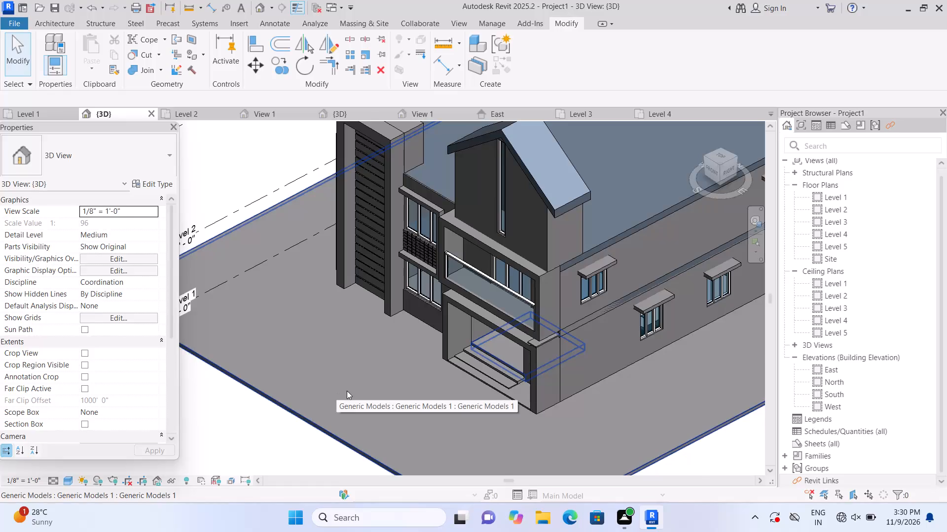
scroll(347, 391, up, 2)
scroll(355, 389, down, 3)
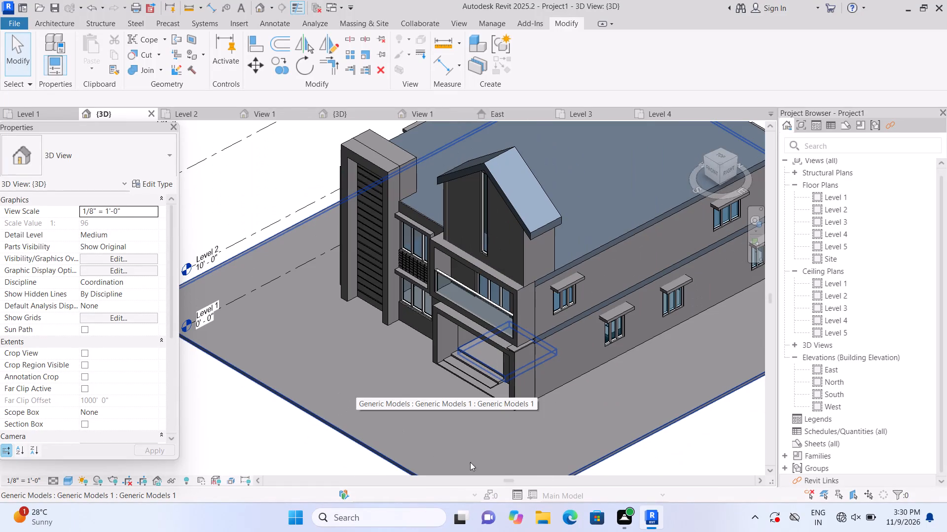
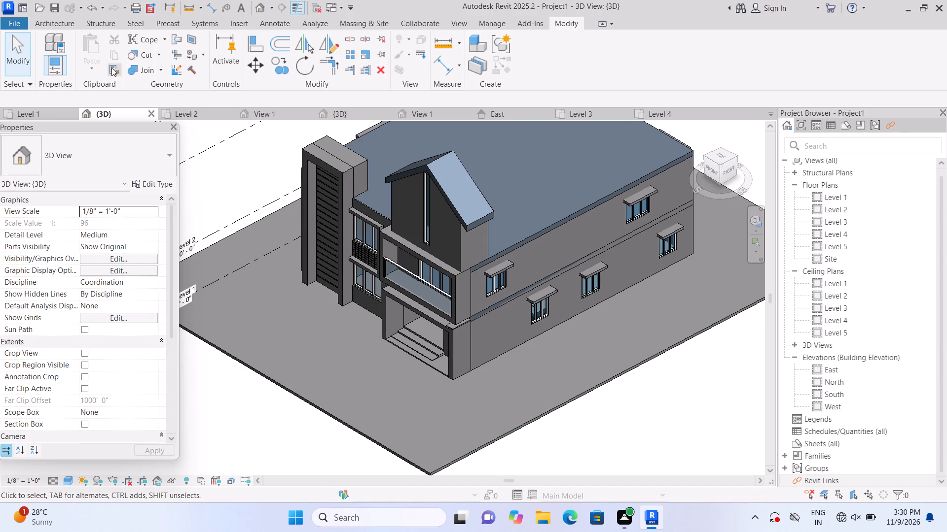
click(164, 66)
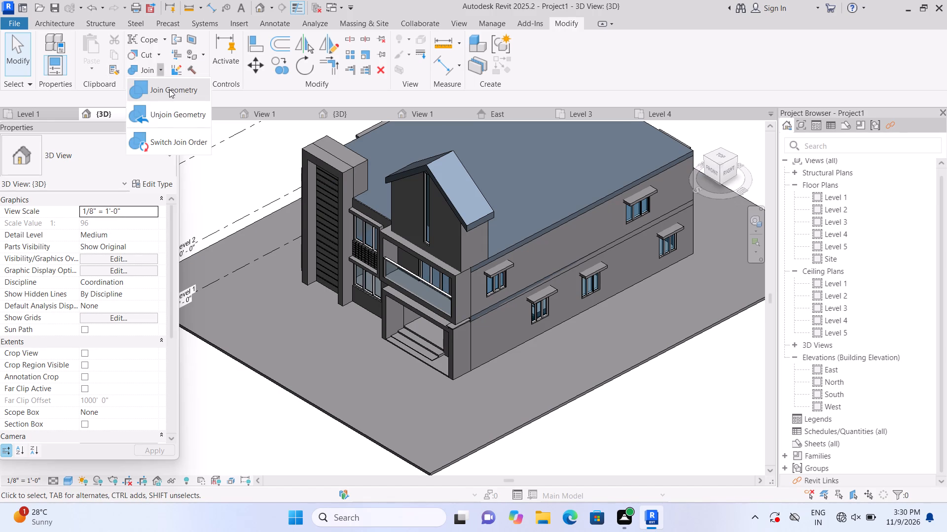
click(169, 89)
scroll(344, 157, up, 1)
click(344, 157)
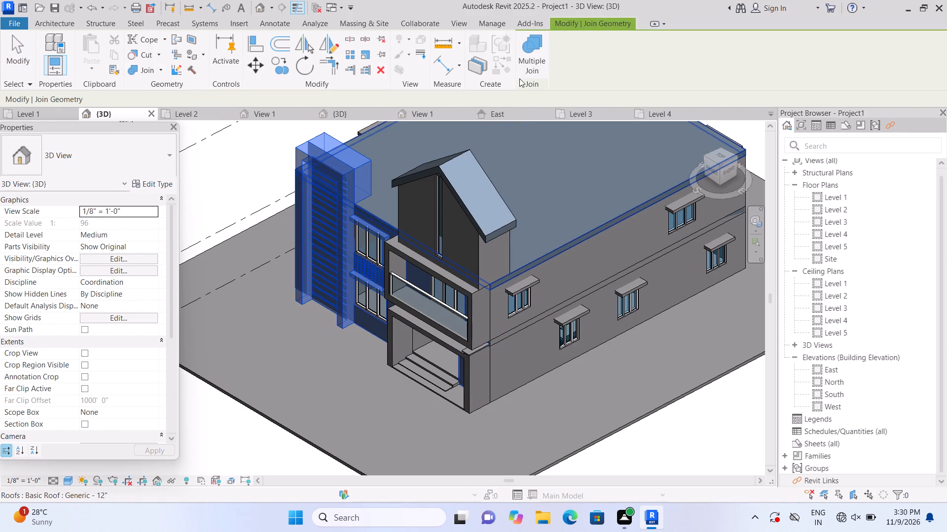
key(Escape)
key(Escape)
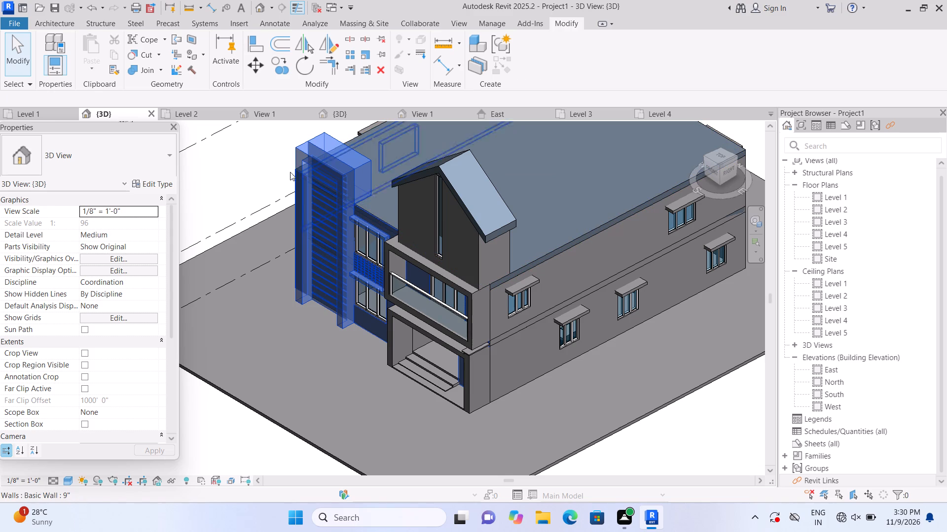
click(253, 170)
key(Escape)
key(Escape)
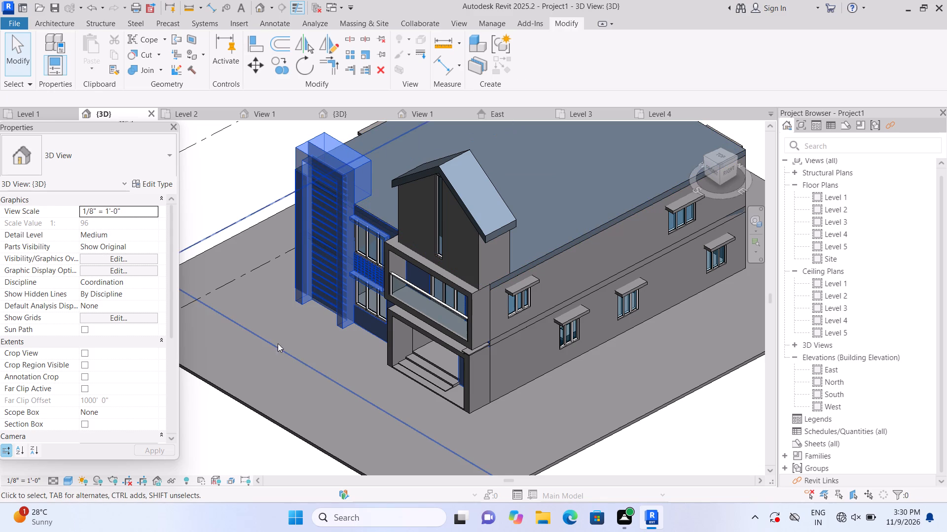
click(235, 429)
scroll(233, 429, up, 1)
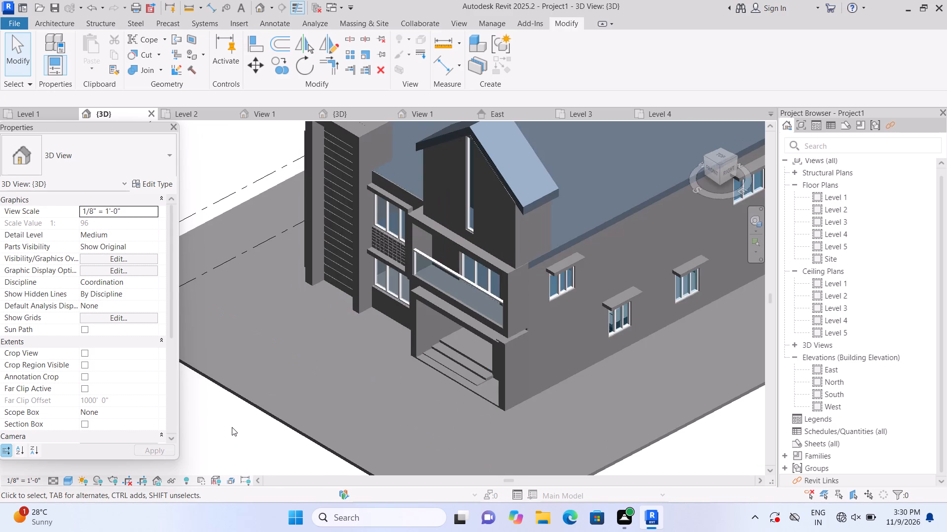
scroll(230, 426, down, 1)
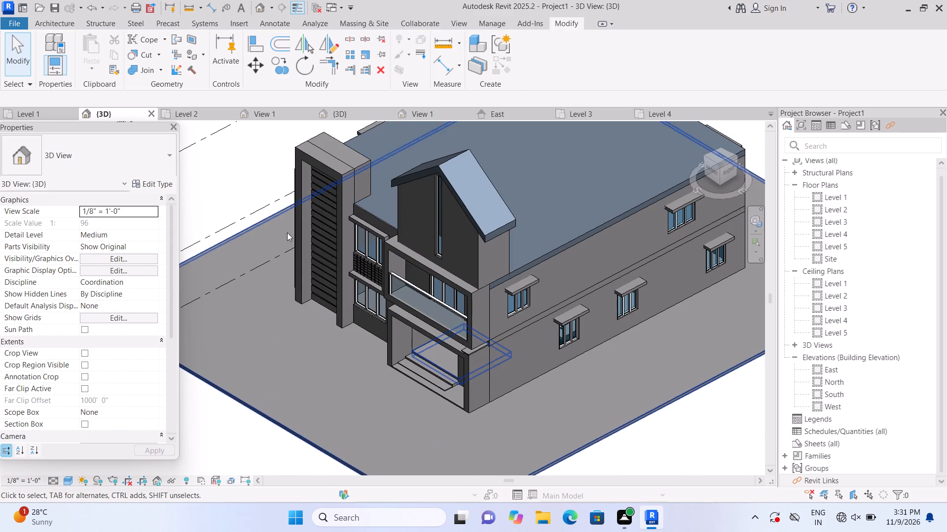
Edit the front facade's generic model in place and join the tower's rear block to its louvred front frame.
click(354, 273)
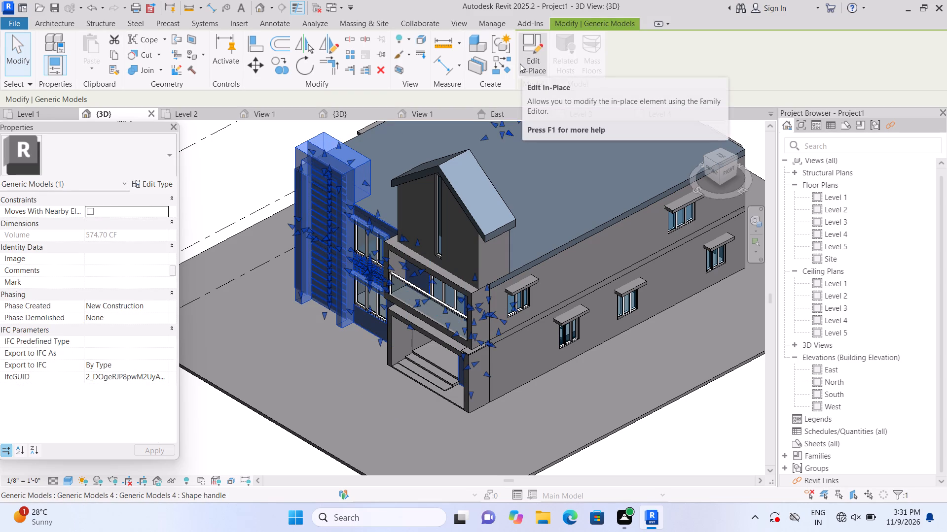
click(535, 57)
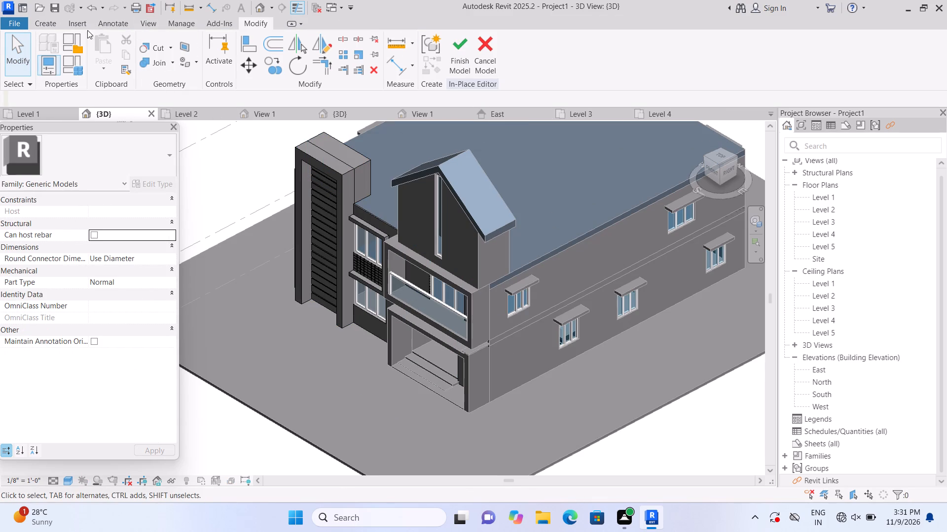
click(172, 63)
click(179, 90)
scroll(331, 178, up, 1)
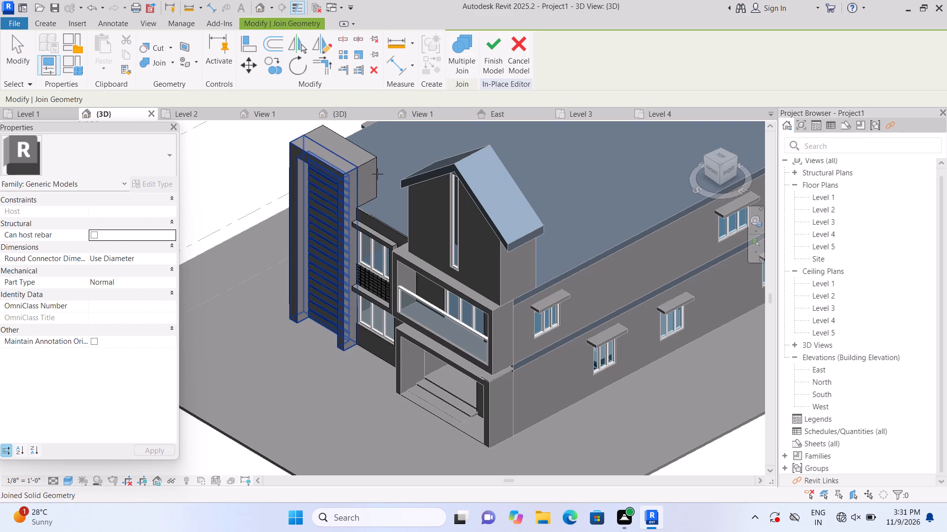
click(377, 172)
click(341, 189)
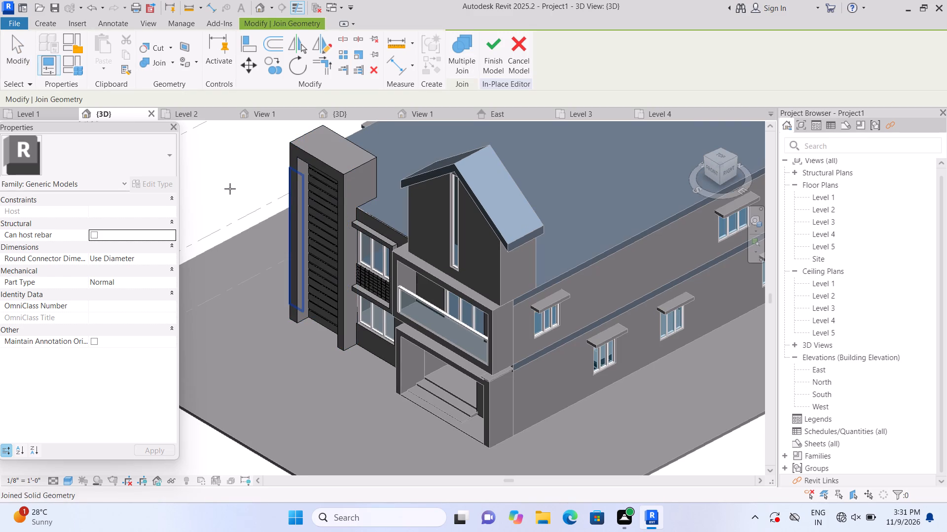
click(226, 185)
scroll(226, 184, down, 2)
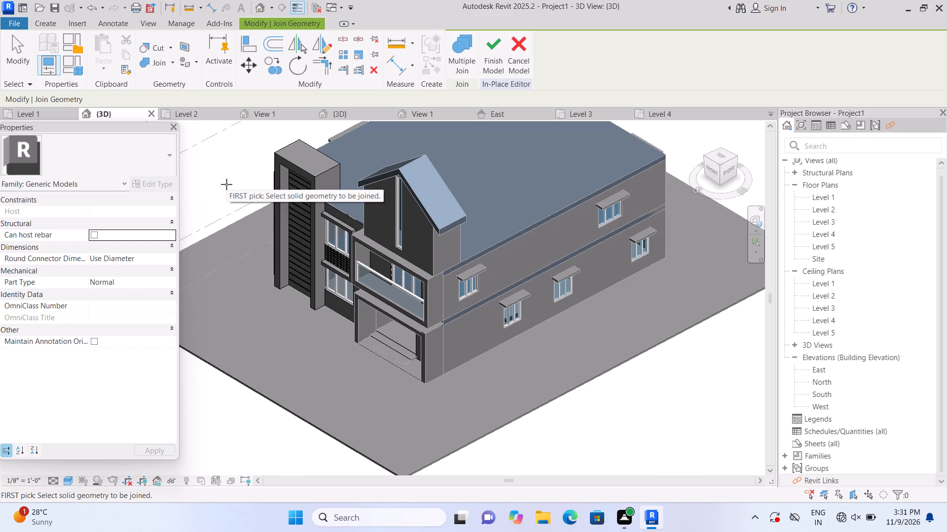
key(Escape)
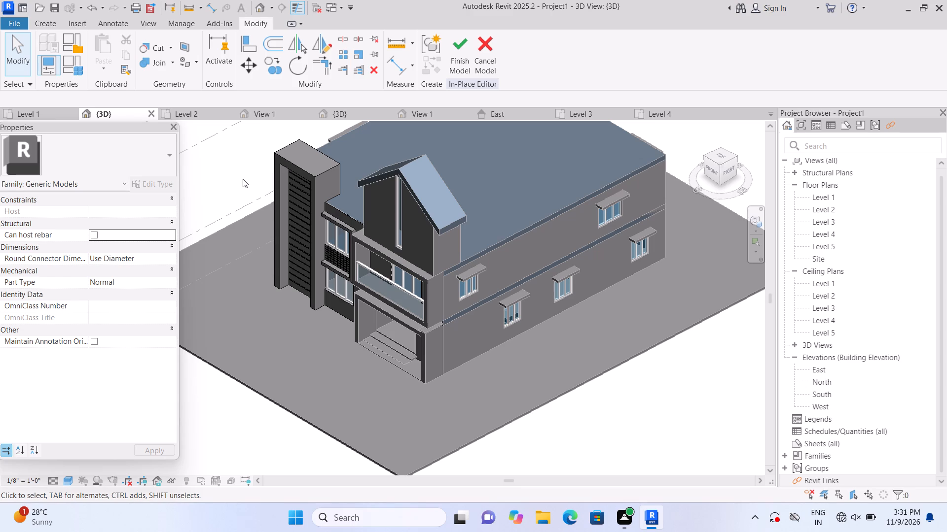
Start an extrusion in the in-place model with its work plane on the side wall beneath the gabled roof.
shift+middle_drag(226, 194, 259, 232)
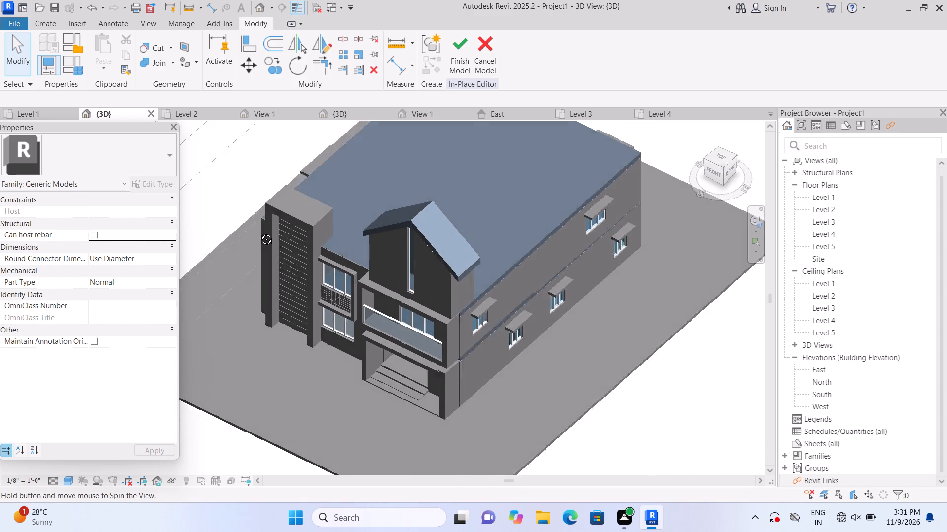
shift+middle_drag(259, 232, 397, 200)
scroll(401, 236, down, 3)
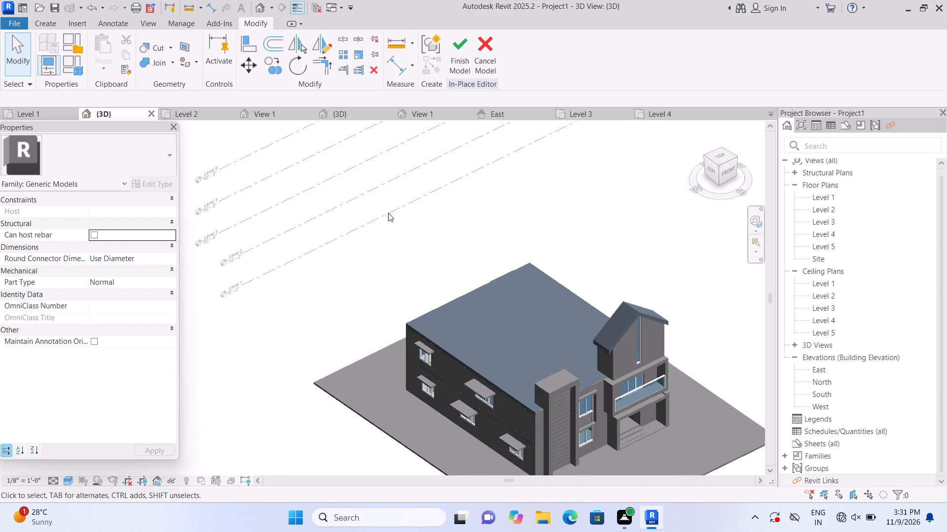
scroll(388, 213, down, 1)
shift+middle_drag(350, 287, 451, 318)
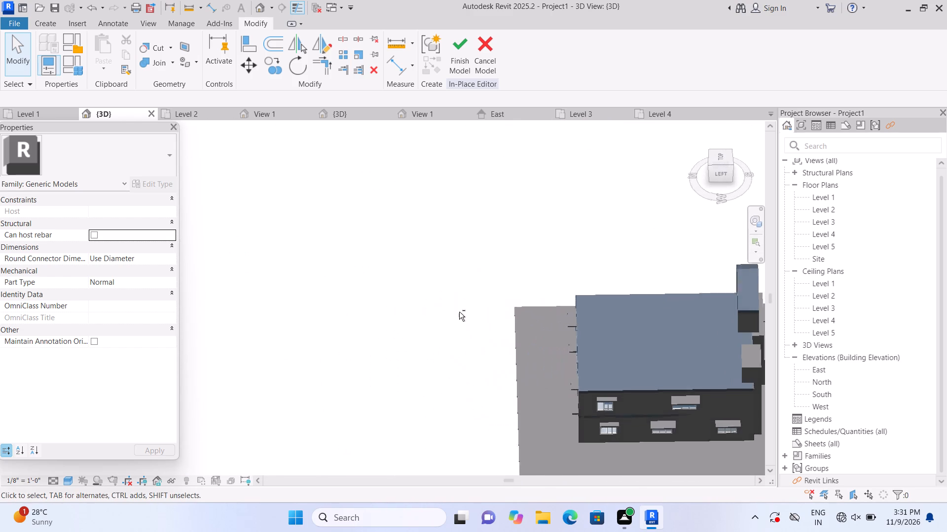
shift+middle_drag(442, 350, 443, 268)
shift+middle_click(443, 268)
middle_drag(469, 309, 468, 260)
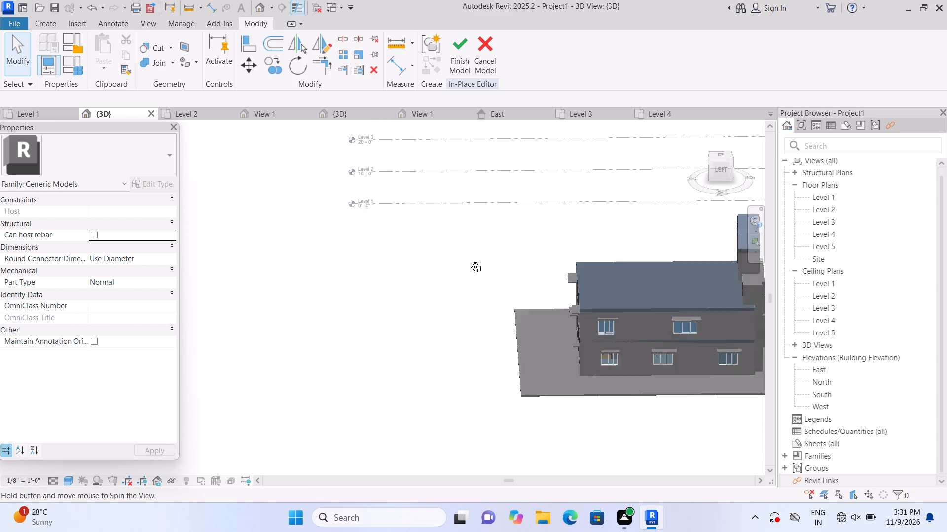
middle_drag(468, 260, 469, 248)
middle_drag(437, 298, 235, 362)
scroll(491, 332, up, 1)
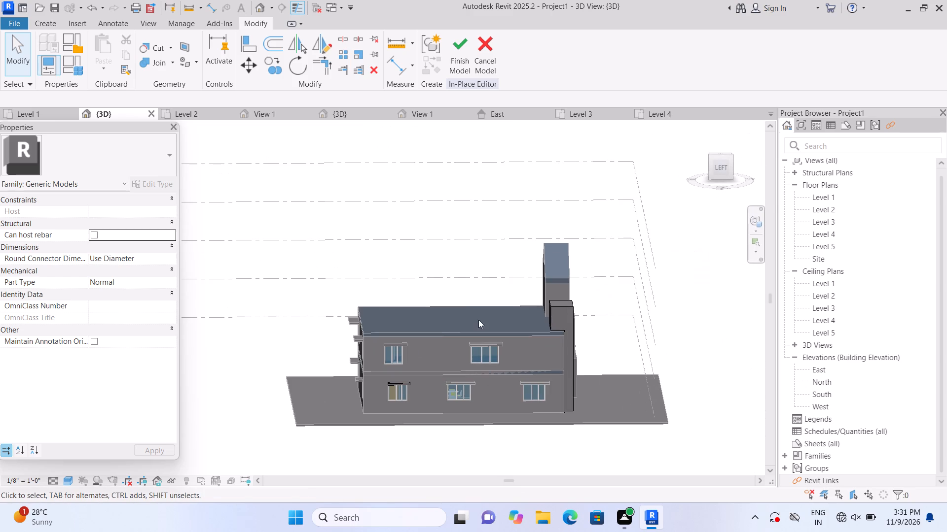
shift+middle_click(462, 295)
scroll(455, 273, up, 1)
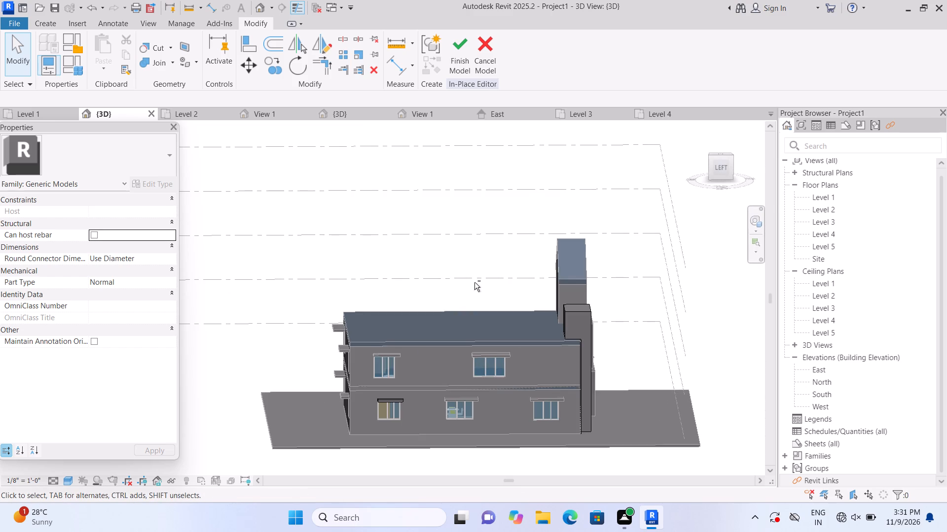
shift+middle_drag(468, 287, 414, 305)
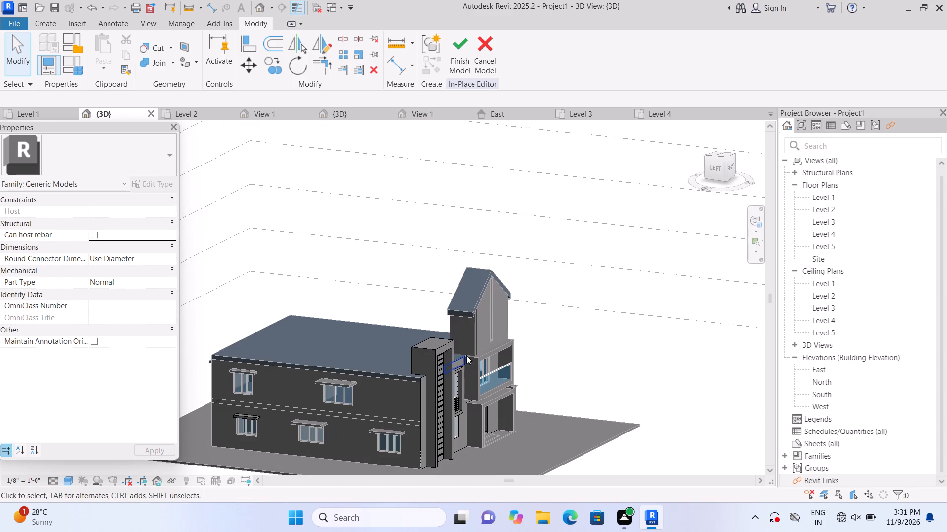
scroll(470, 362, up, 10)
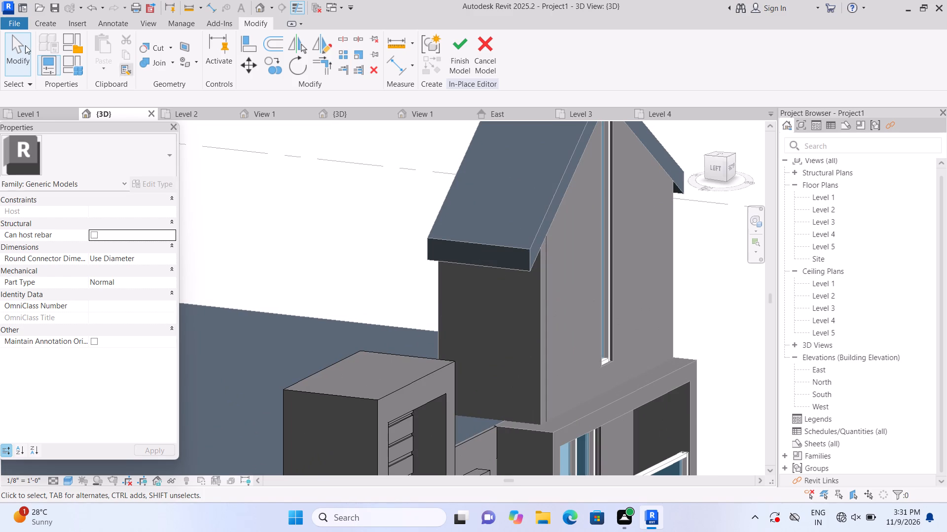
click(49, 22)
click(109, 51)
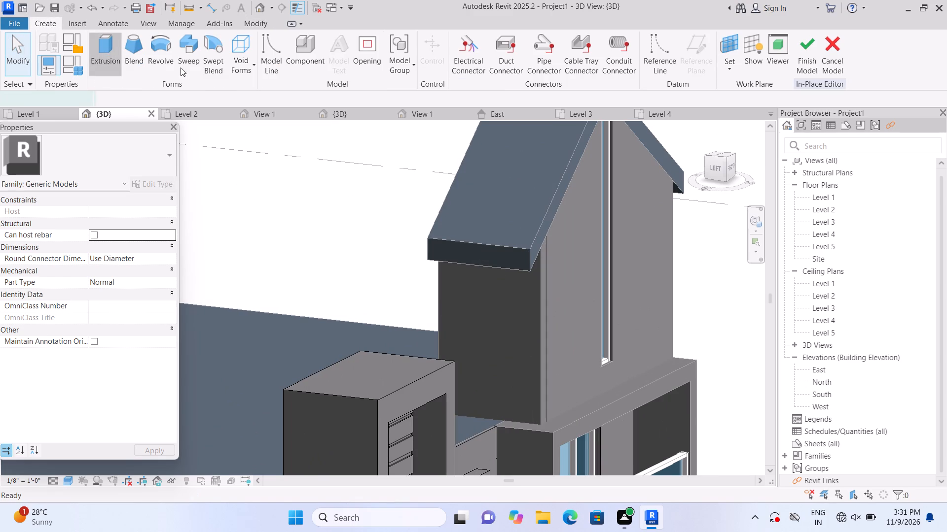
click(640, 71)
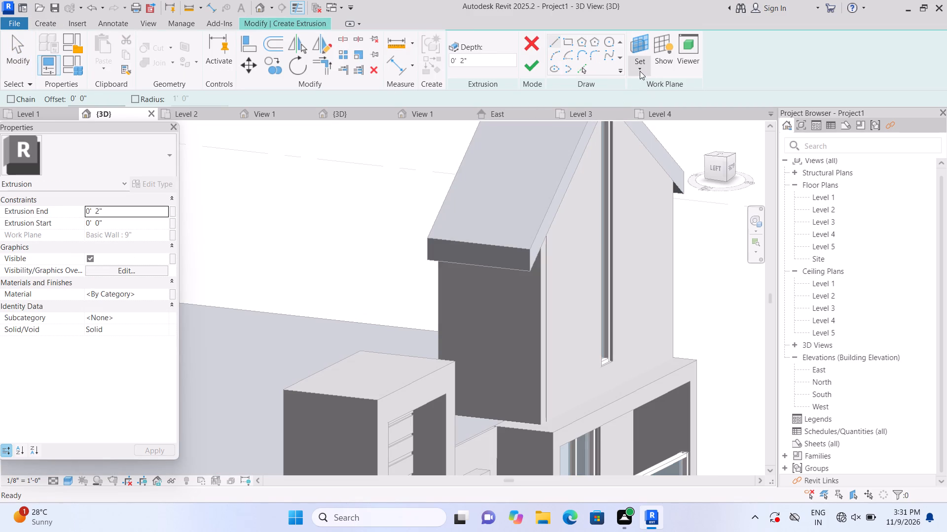
click(647, 111)
scroll(546, 368, up, 3)
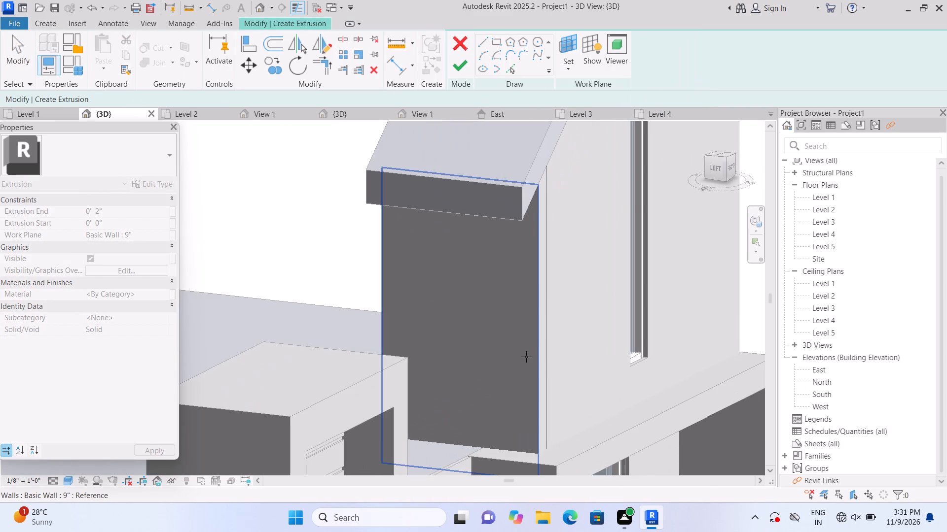
click(523, 350)
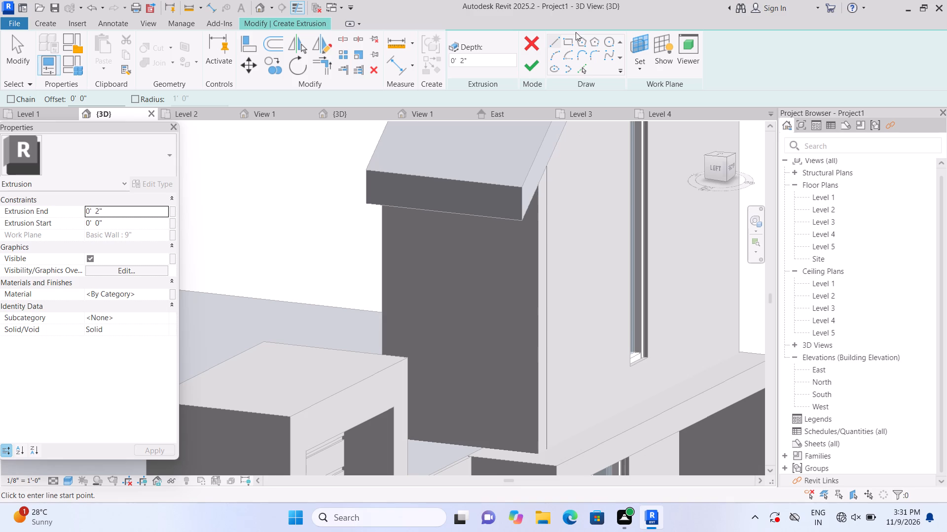
Sketch a vertical stack of five rectangles on the side wall, each about 10" wide and 6–7" high, and finish the 2" extrusion.
click(568, 41)
scroll(503, 271, up, 1)
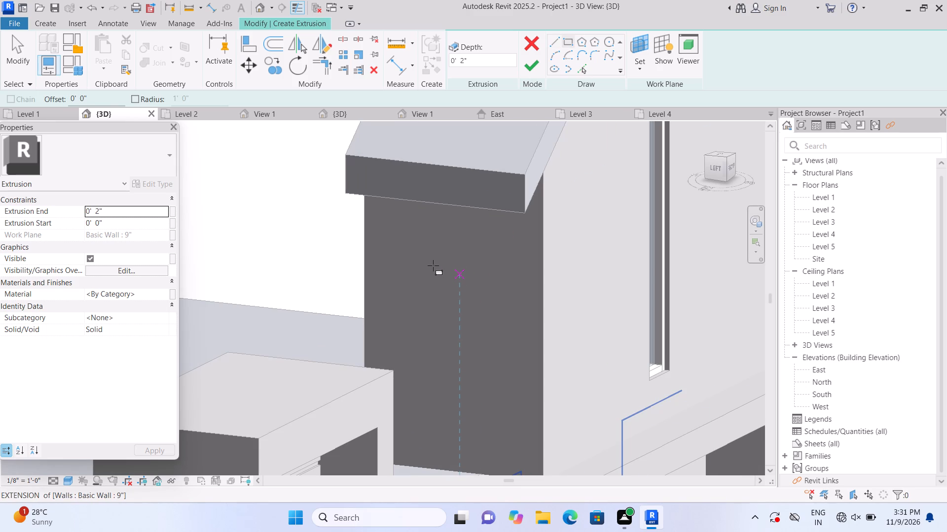
click(436, 273)
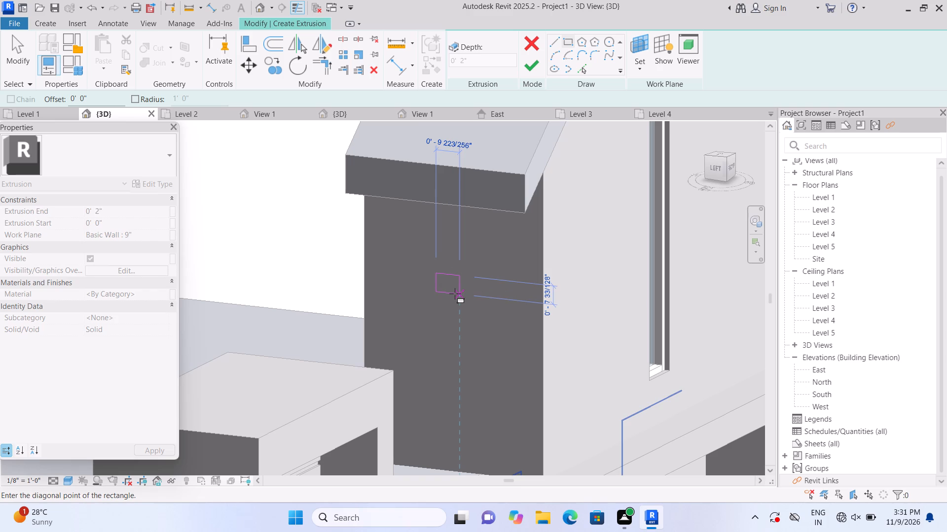
click(455, 294)
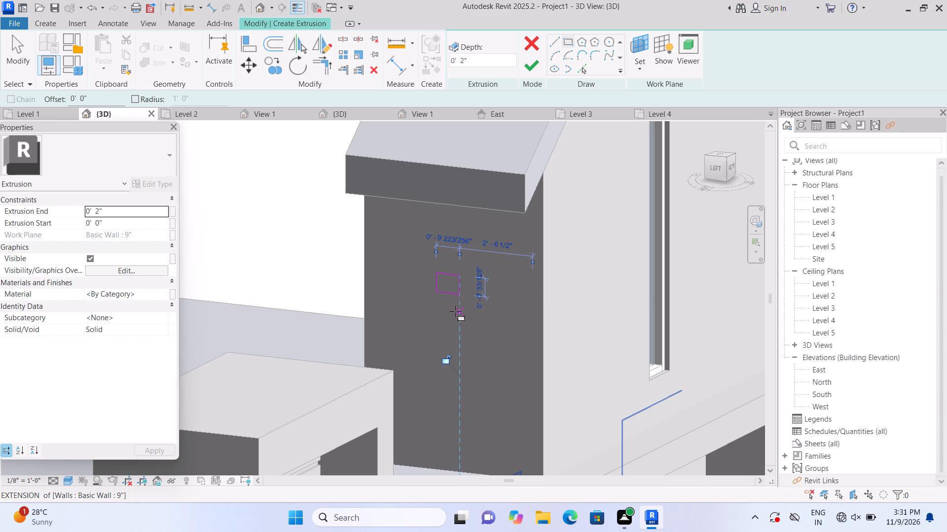
click(458, 317)
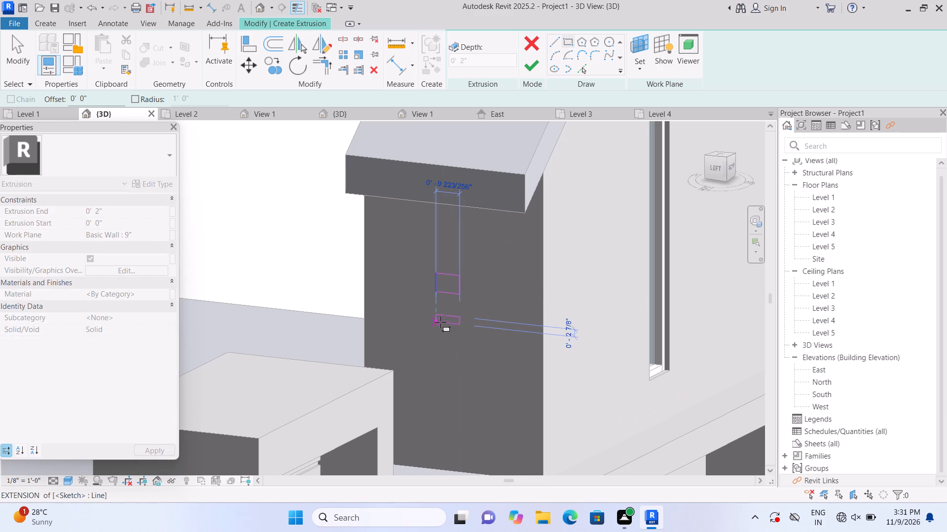
click(437, 332)
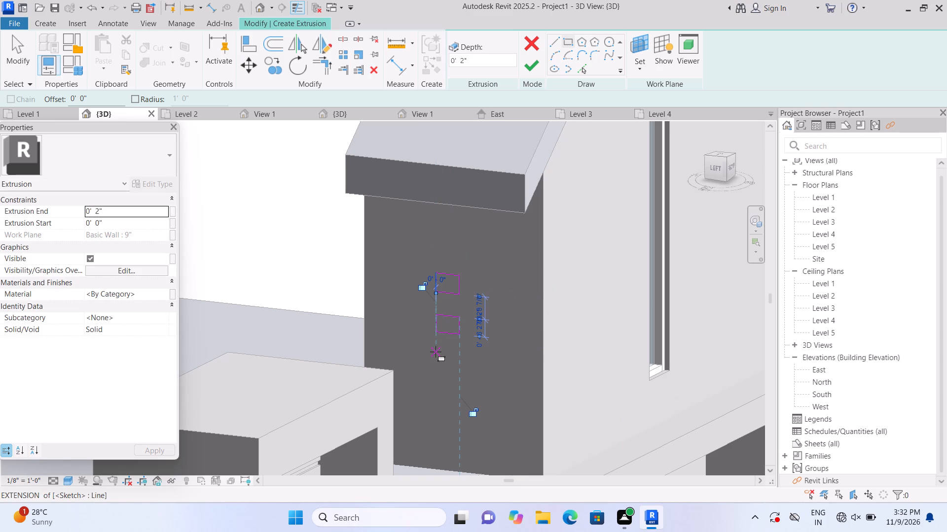
click(436, 354)
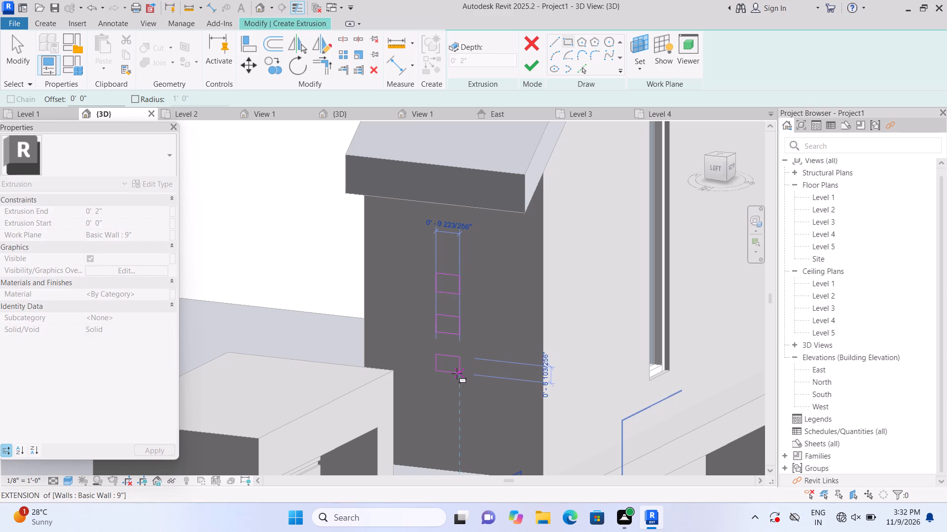
click(457, 374)
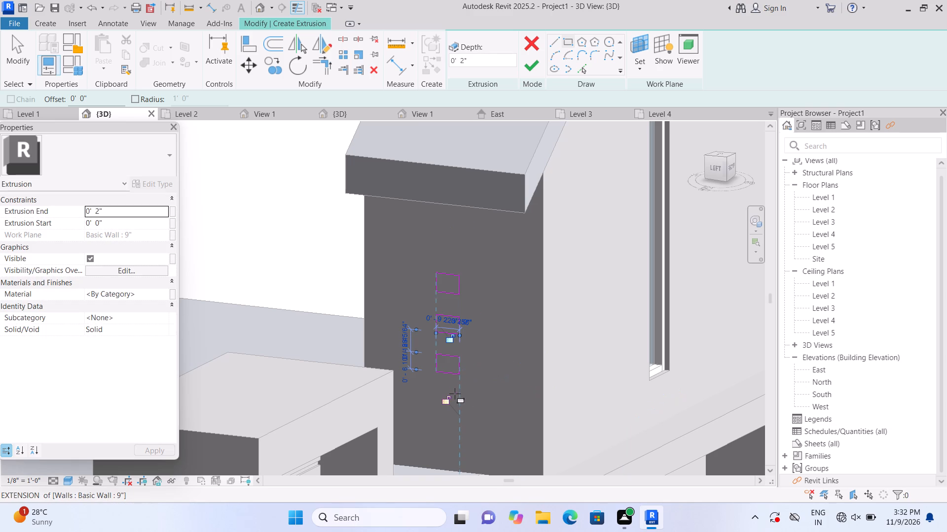
double_click(455, 394)
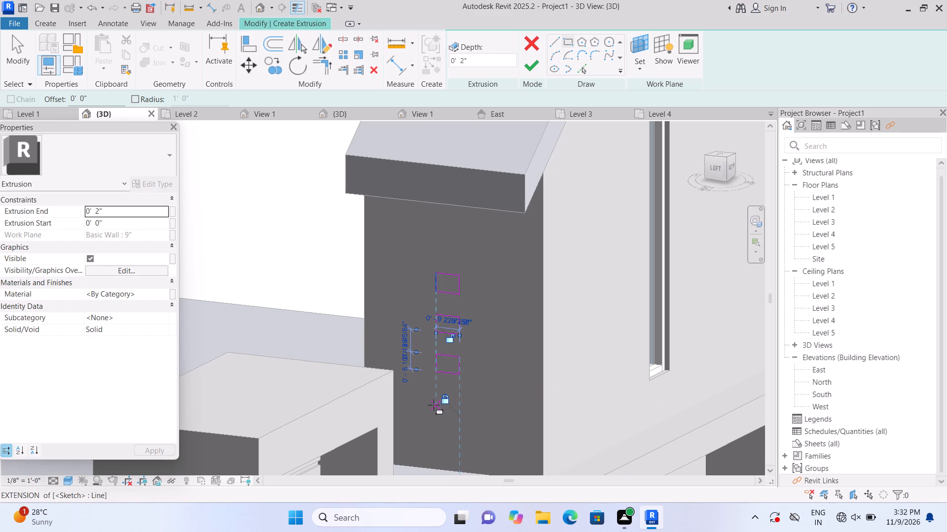
click(434, 397)
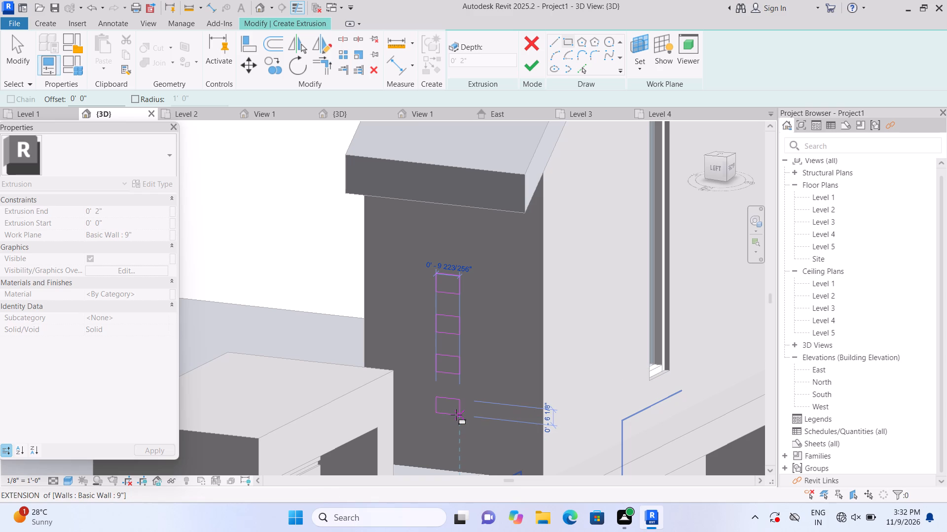
click(456, 415)
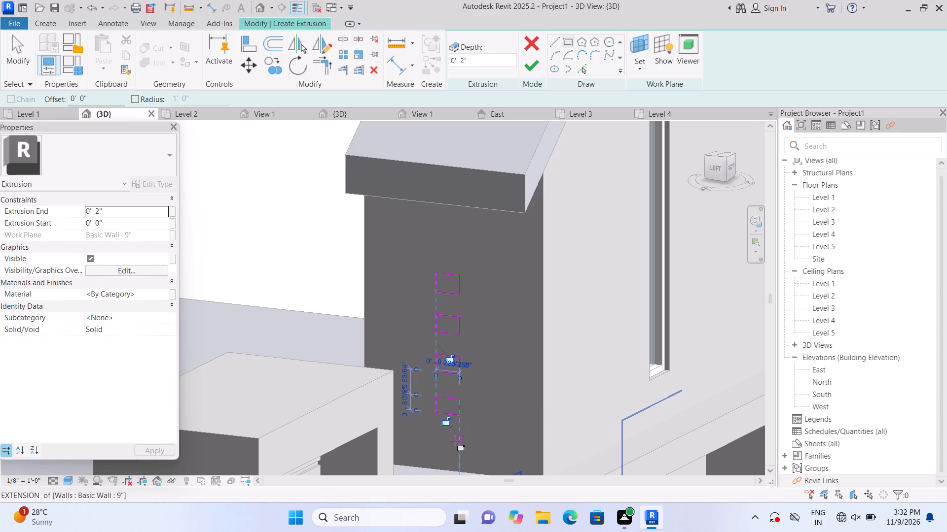
click(455, 441)
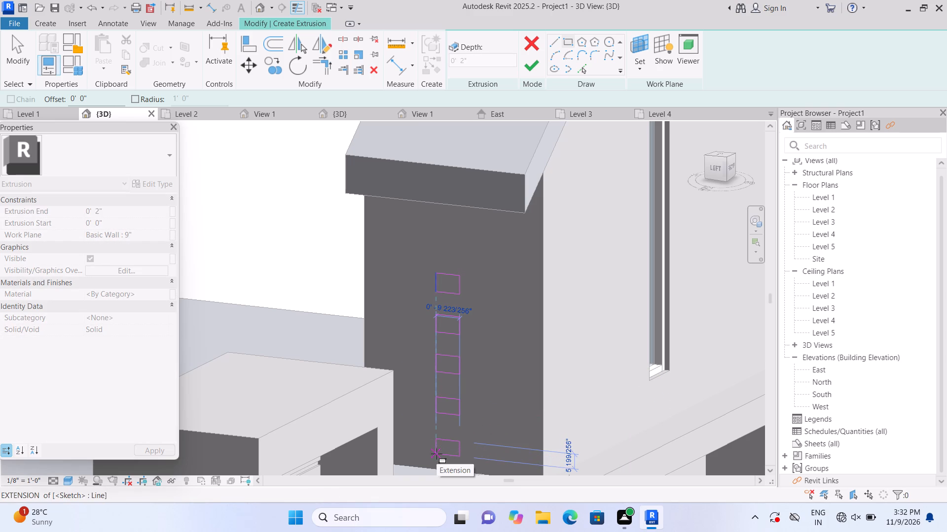
click(437, 455)
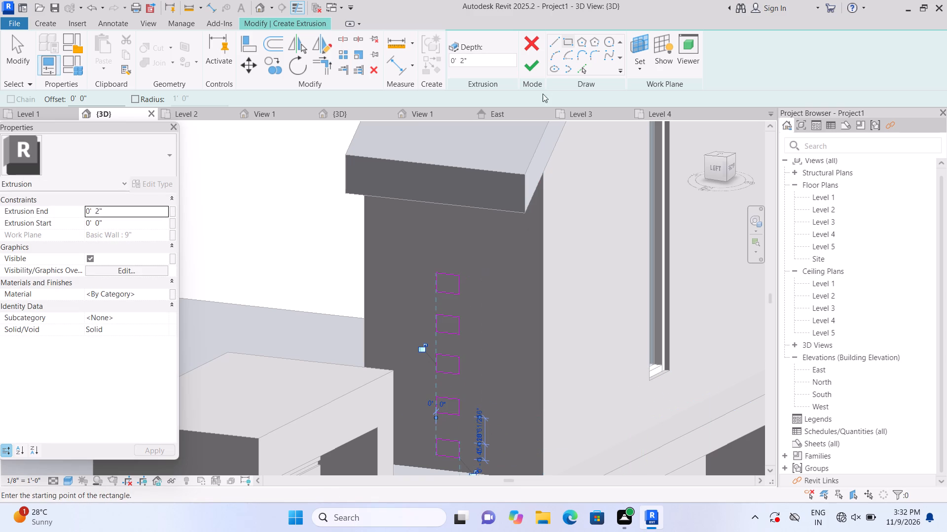
click(537, 63)
Stretch the five-bar extrusion from the gabled volume's side wall toward the louvred tower, to a depth of about 10' 11 1/2".
scroll(578, 247, down, 3)
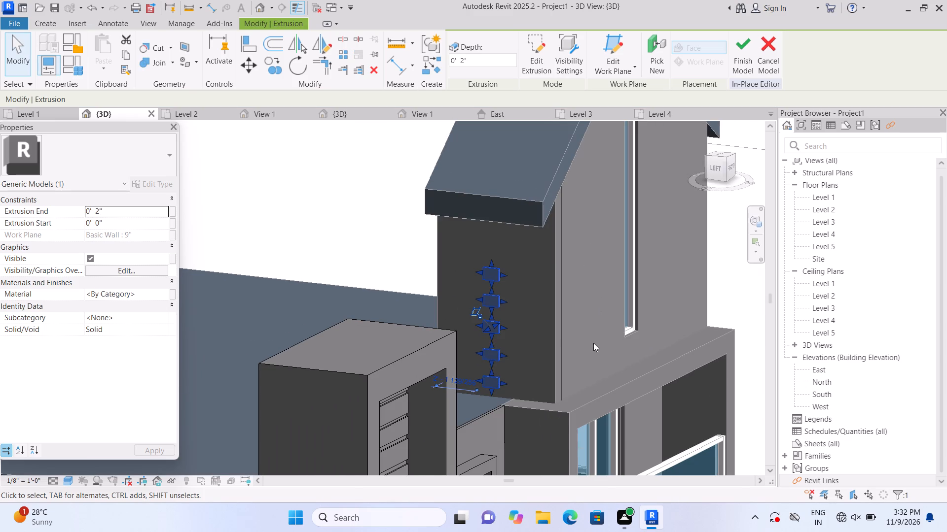
shift+middle_drag(564, 340, 523, 373)
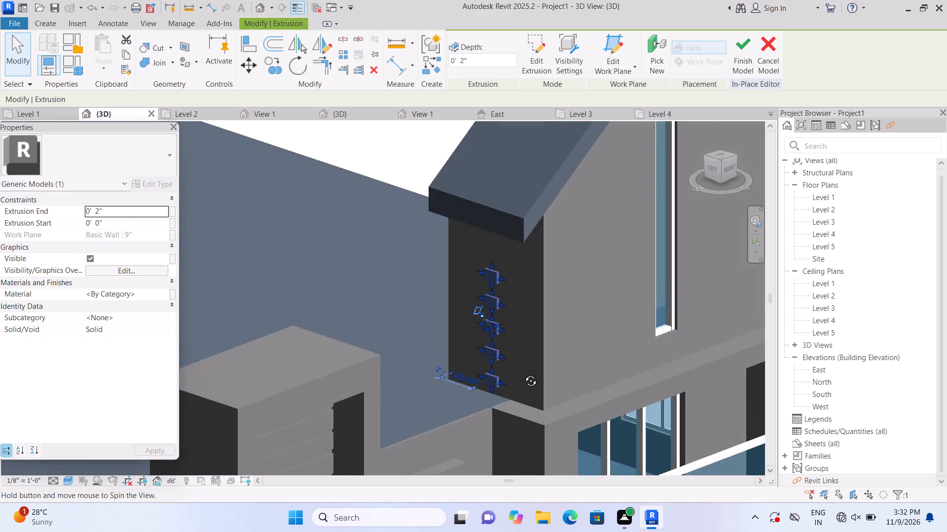
shift+middle_drag(523, 373, 481, 381)
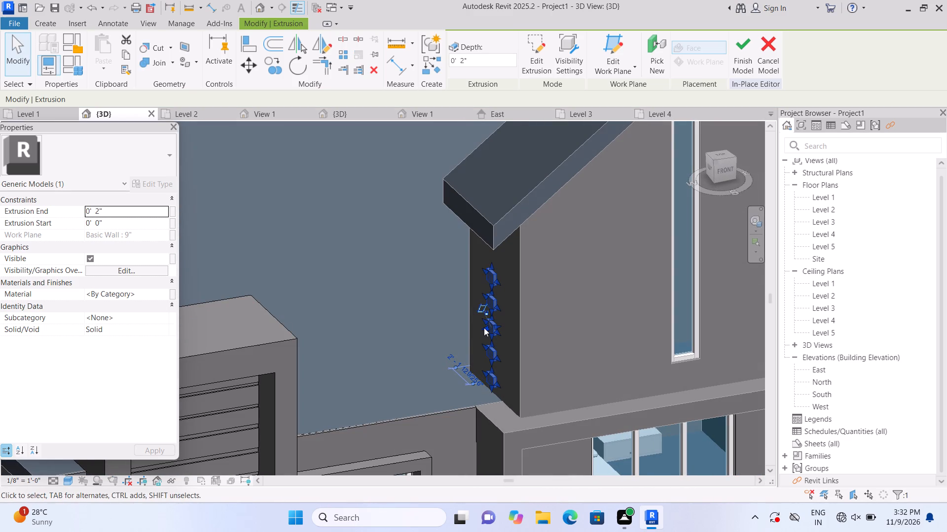
drag(484, 328, 287, 387)
scroll(350, 379, down, 2)
click(321, 265)
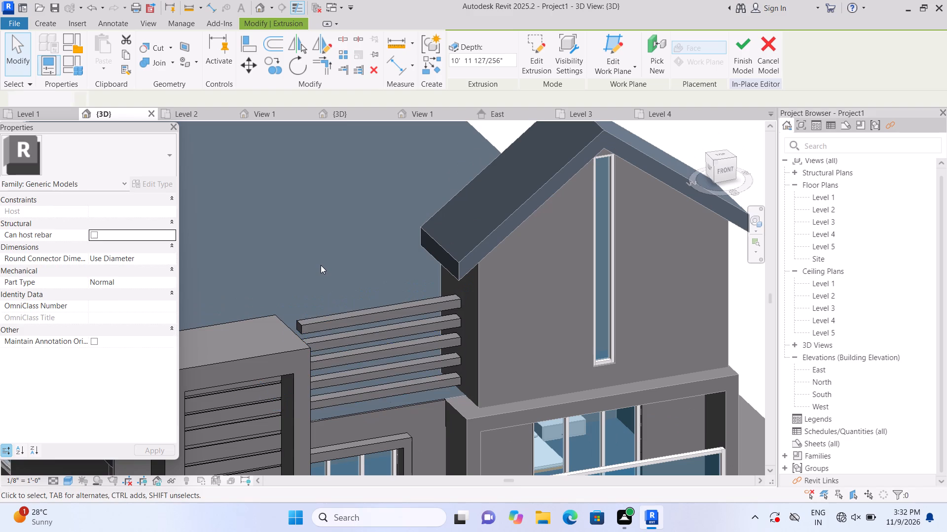
scroll(331, 271, down, 1)
scroll(304, 333, up, 2)
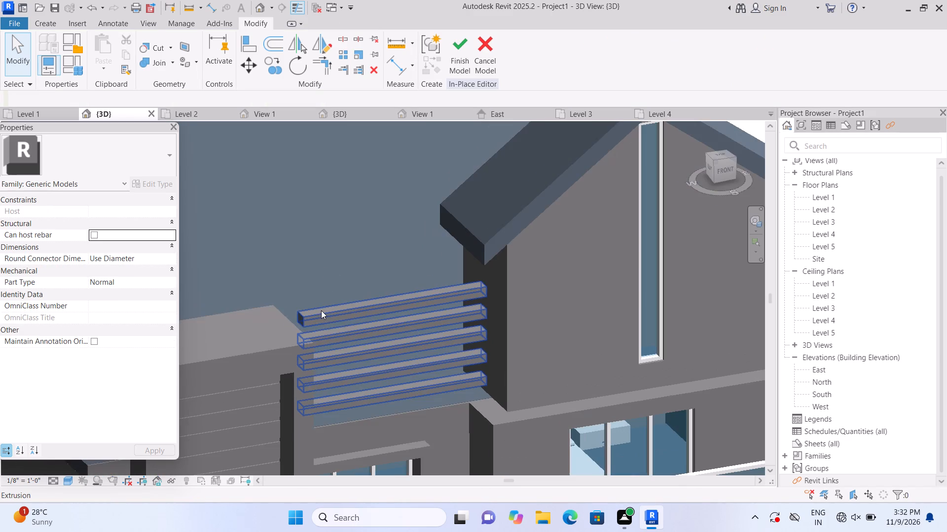
Edit the bar extrusion's sketch, delete all four lines of the topmost rectangle, and finish the sketch.
double_click(422, 301)
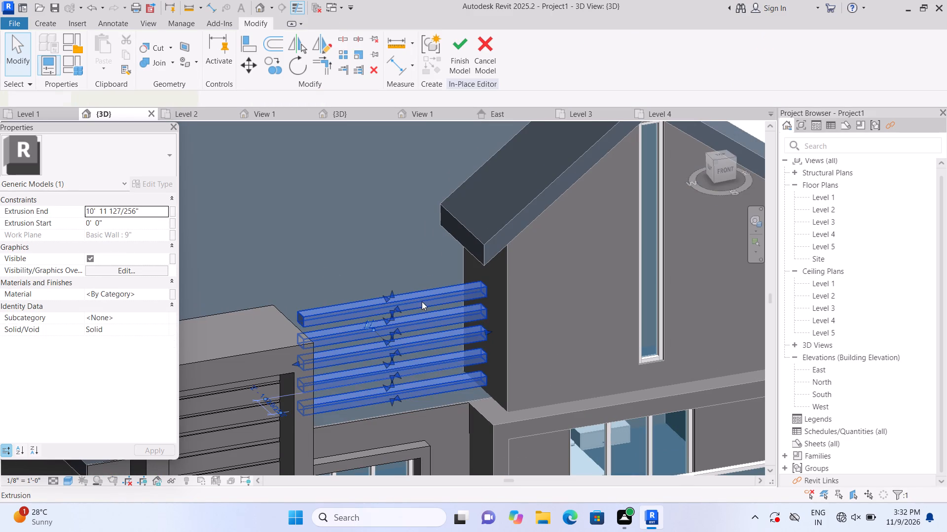
scroll(495, 307, up, 2)
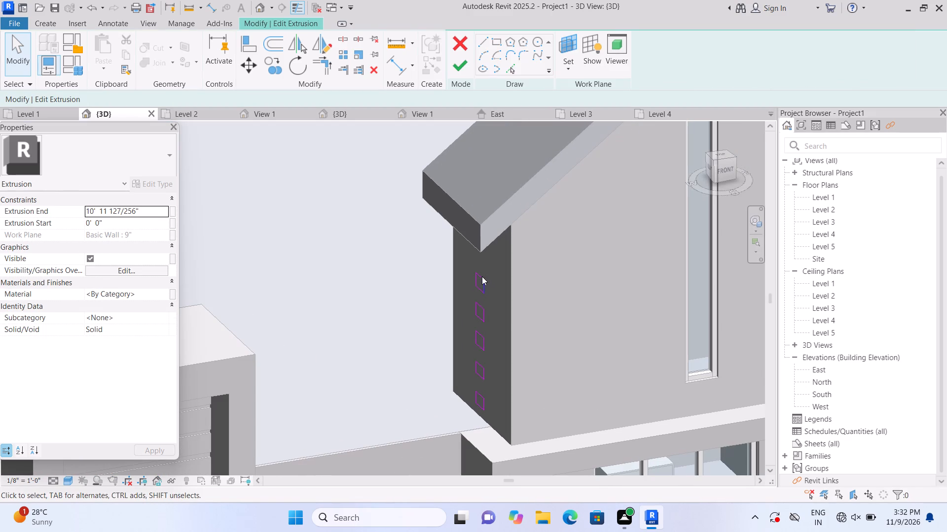
click(482, 276)
key(Delete)
click(479, 275)
key(Delete)
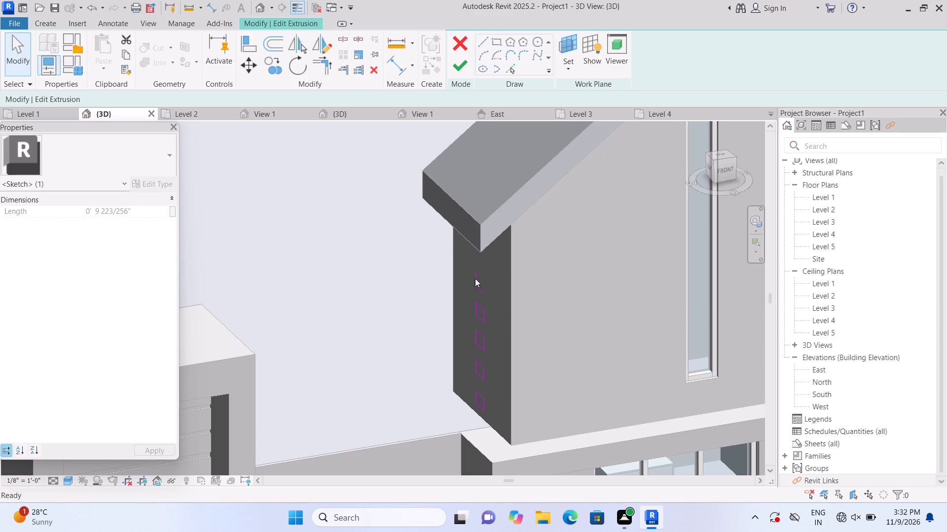
click(476, 275)
key(Delete)
click(481, 291)
key(Delete)
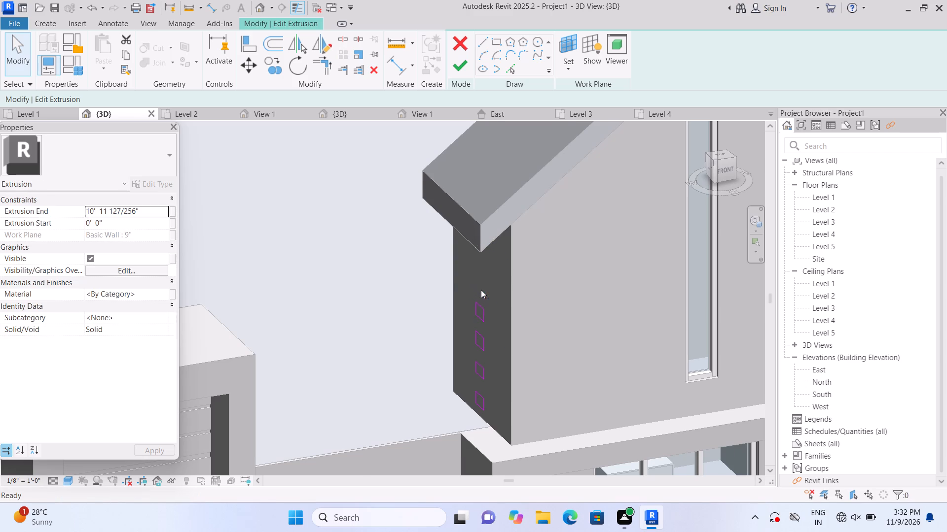
scroll(481, 290, down, 1)
click(462, 65)
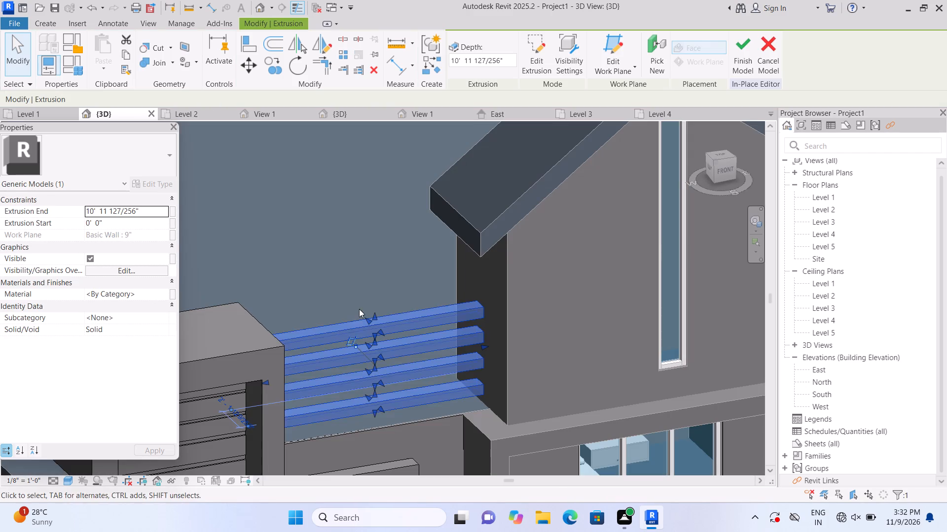
Extend the horizontal bars' free ends into the louvred tower, to a depth of about 12' 5 5/8".
shift+middle_drag(512, 313, 448, 354)
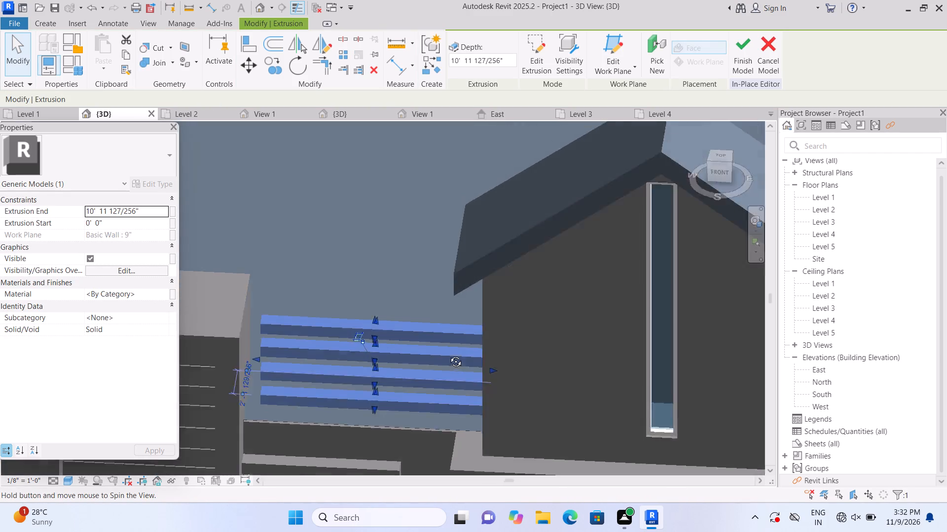
shift+middle_drag(448, 354, 399, 359)
scroll(290, 337, up, 2)
drag(275, 323, 256, 316)
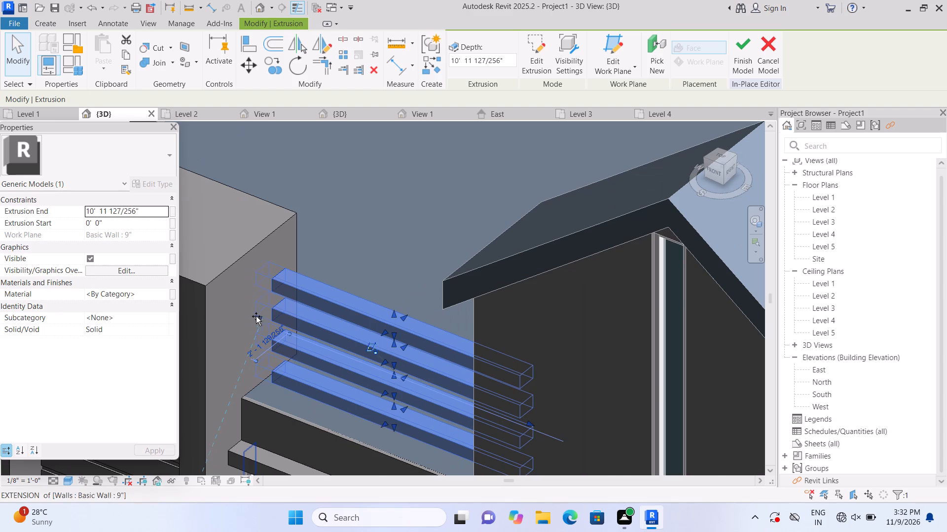
drag(256, 316, 245, 311)
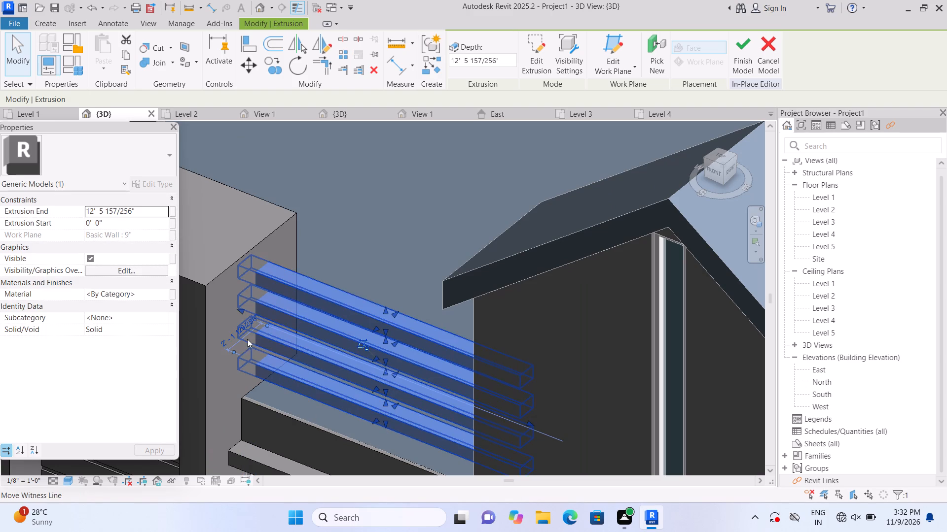
key(Escape)
Examine the whole house exterior, checking the new bars between tower and gabled volume and the front facade.
scroll(302, 305, down, 9)
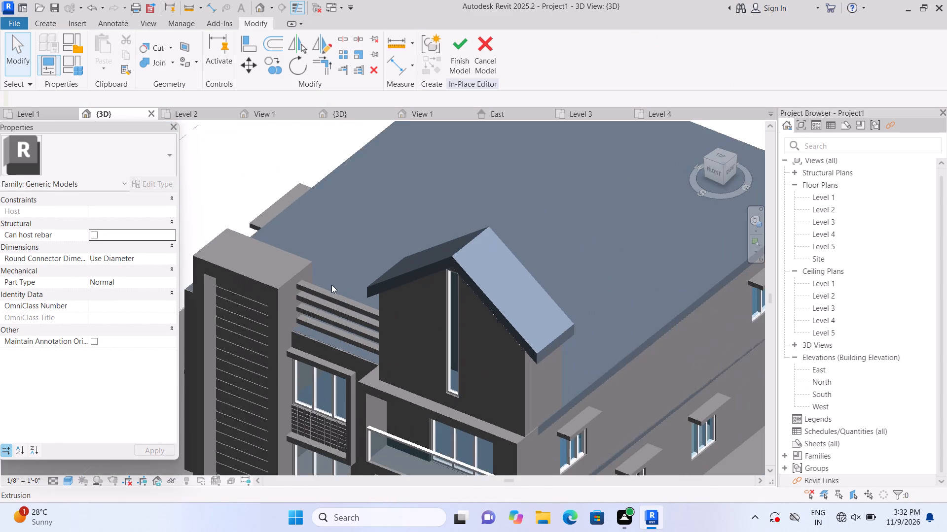
scroll(331, 285, down, 3)
scroll(284, 392, up, 3)
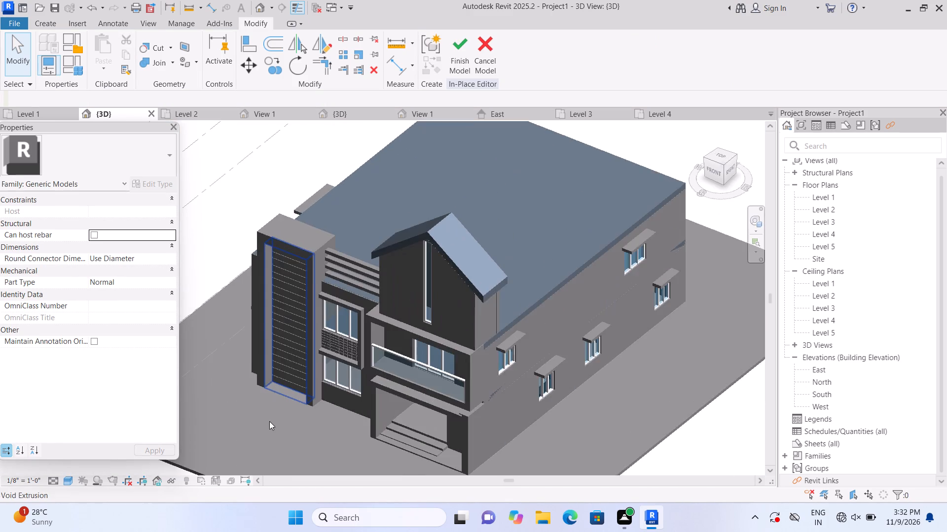
scroll(269, 421, up, 3)
scroll(283, 397, down, 5)
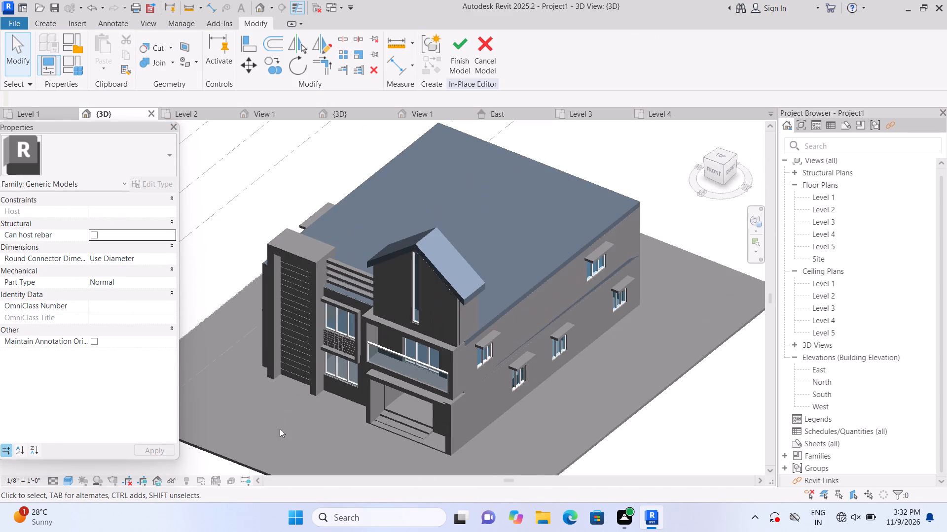
middle_drag(321, 437, 334, 441)
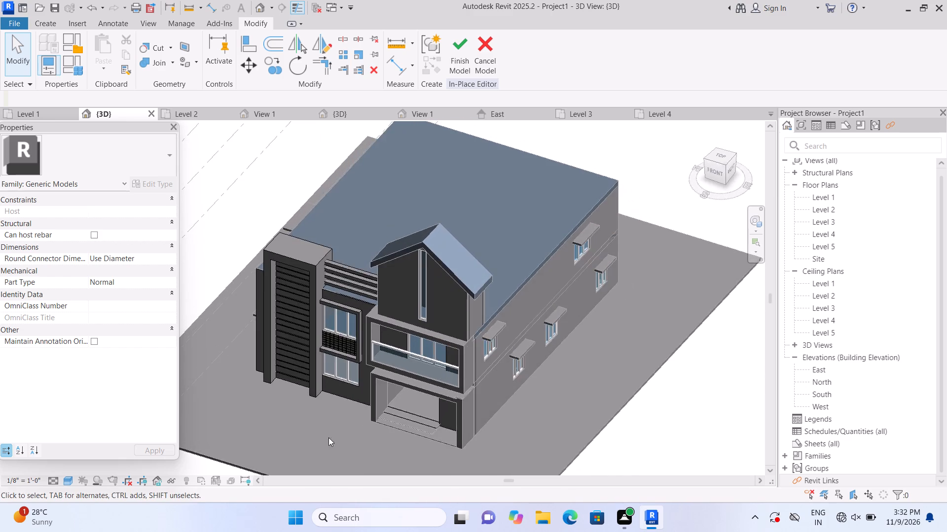
scroll(306, 424, up, 5)
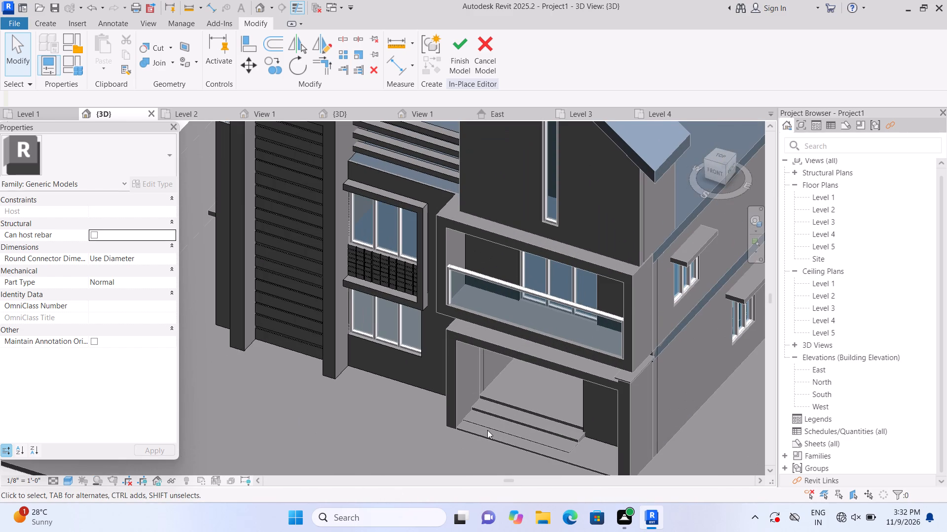
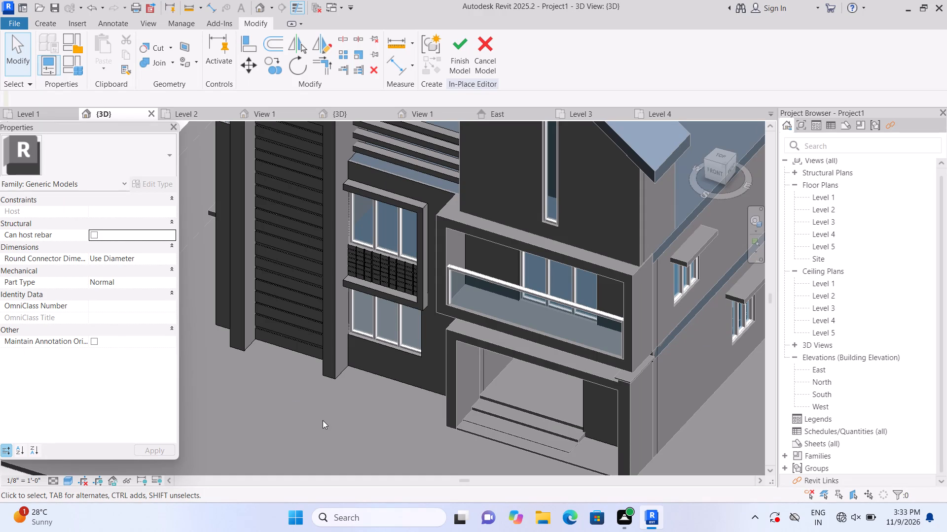
Examine the gridded panel and frame between the upper and lower front windows, along with the adjoining balcony and entrance.
scroll(412, 303, up, 8)
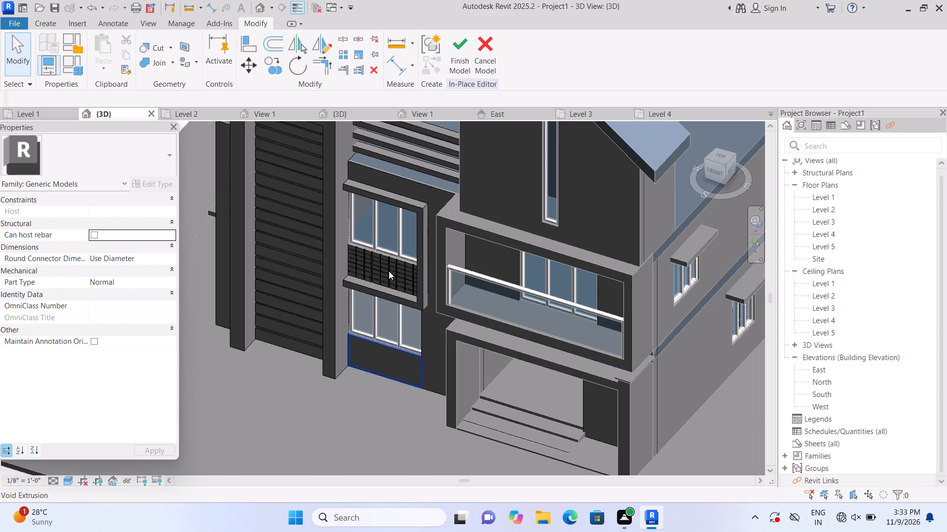
scroll(389, 271, up, 5)
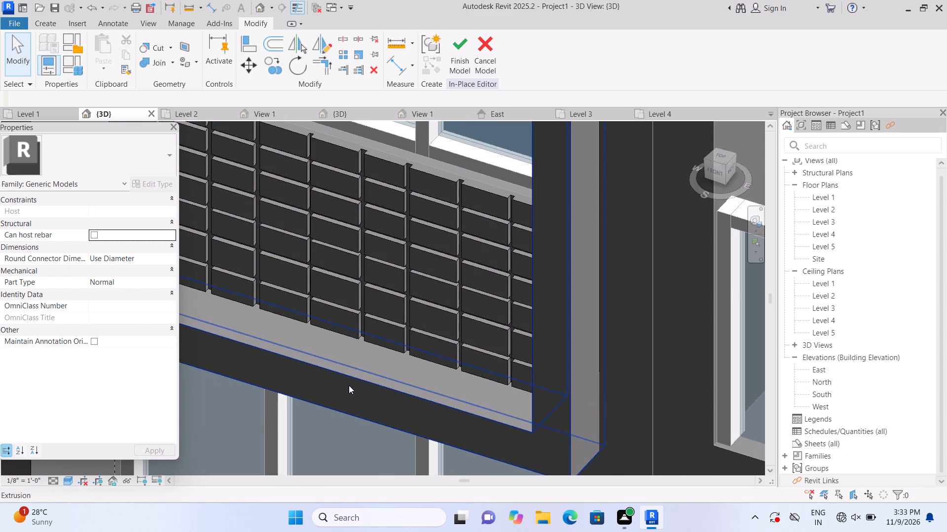
scroll(348, 384, down, 12)
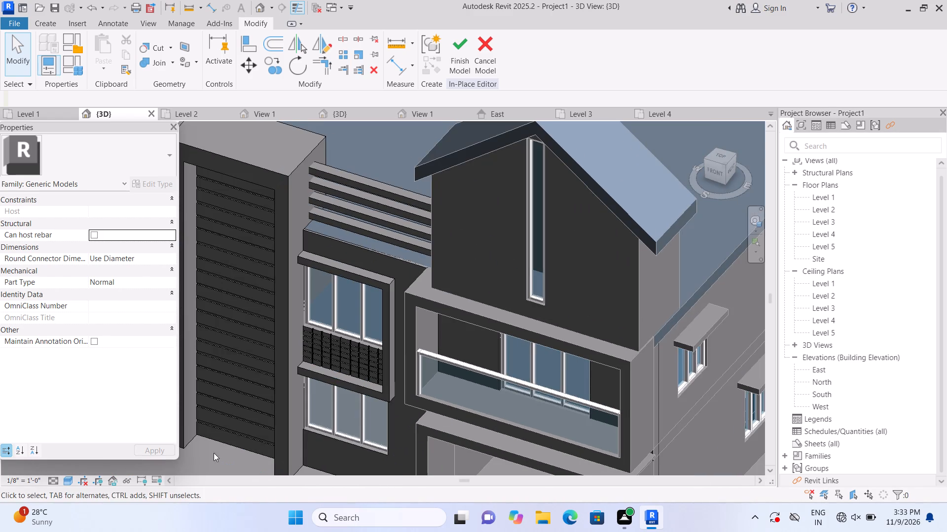
middle_drag(205, 463, 202, 358)
middle_click(205, 341)
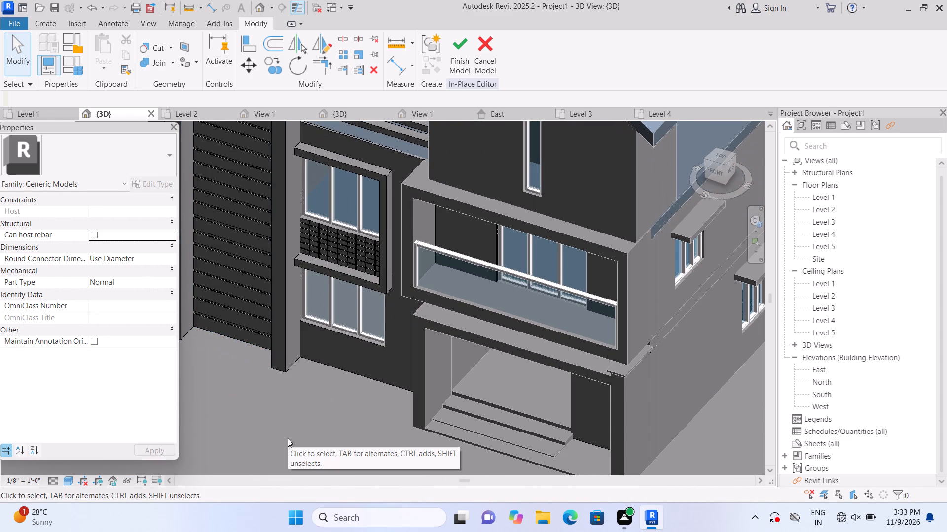
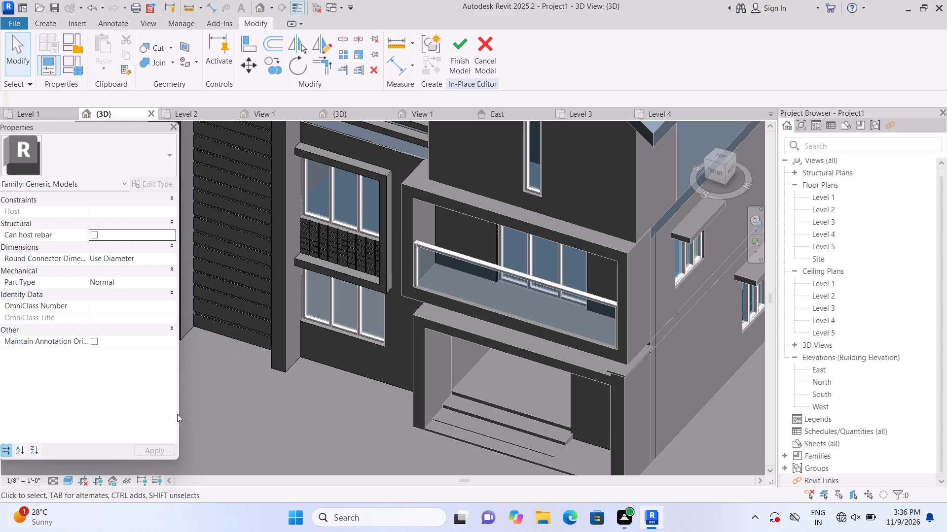
Examine the front facade, covering the louvred tower, gabled volume, framed windows and balcony.
scroll(267, 429, down, 1)
middle_drag(285, 426, 268, 452)
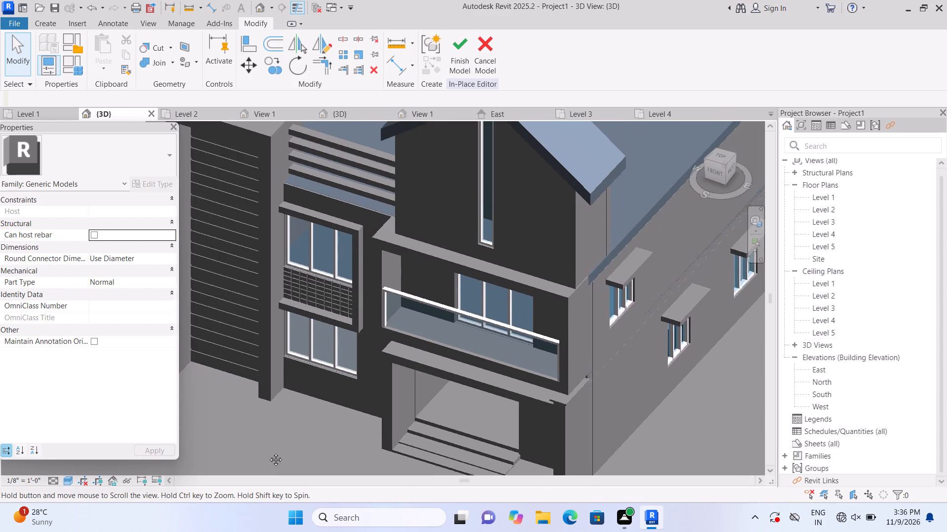
middle_drag(268, 452, 267, 454)
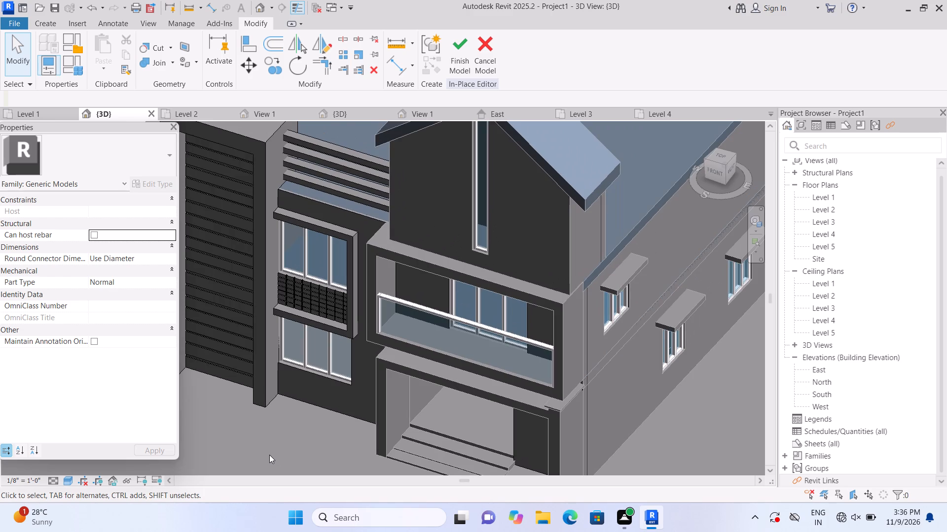
scroll(278, 447, down, 1)
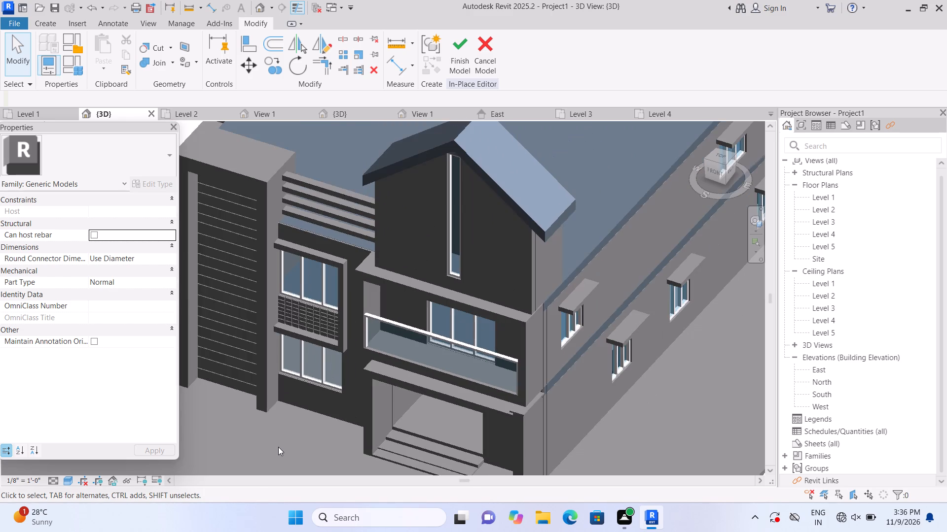
middle_drag(274, 448, 333, 456)
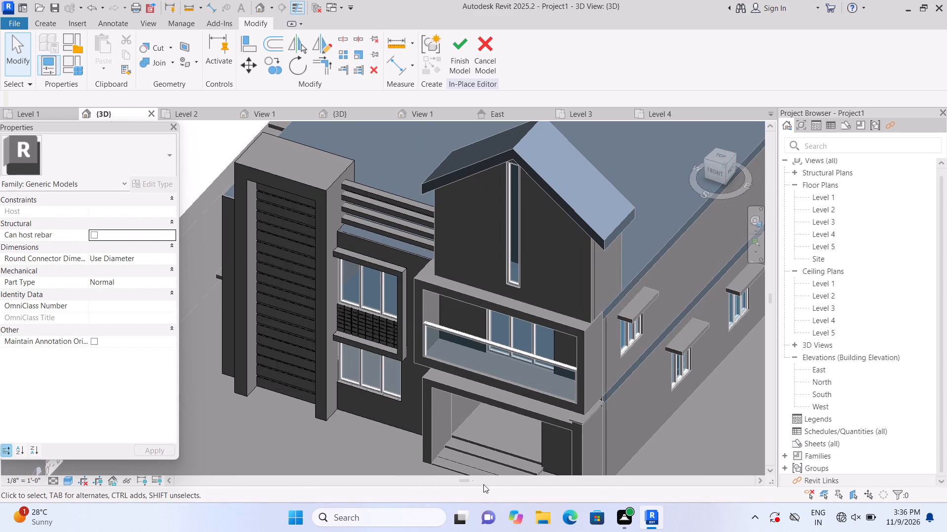
scroll(324, 397, up, 3)
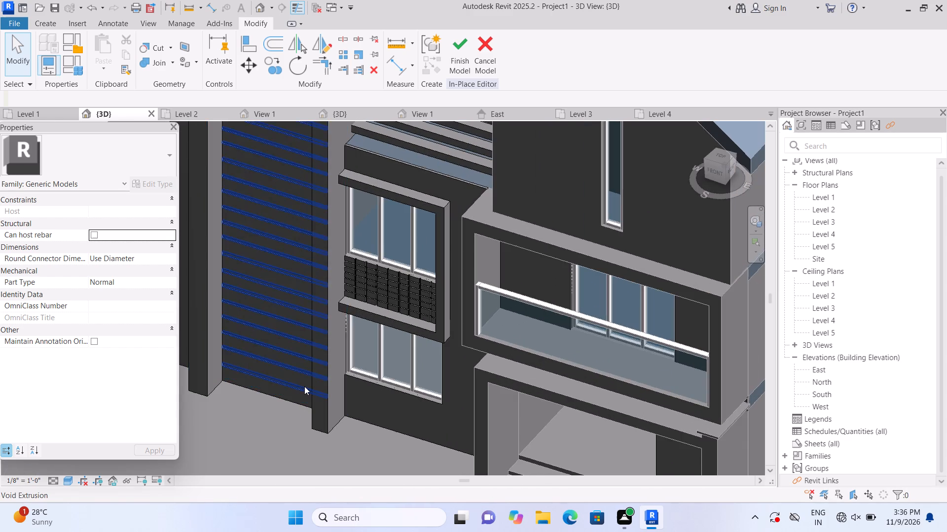
scroll(304, 386, down, 3)
middle_drag(317, 443, 268, 384)
scroll(320, 408, up, 2)
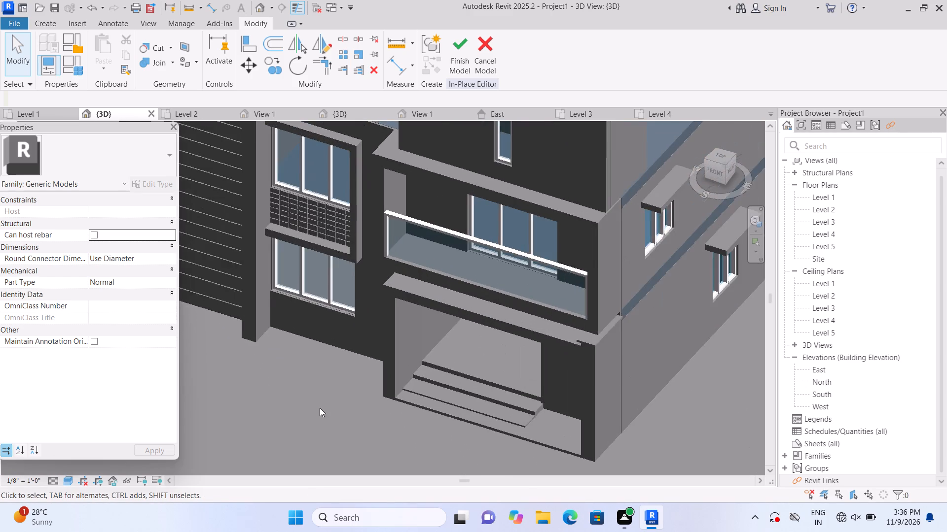
Examine the entrance steps, focusing on the upper step's end where it meets the dark porch wall.
middle_drag(319, 408, 254, 378)
scroll(253, 378, up, 1)
scroll(451, 440, up, 2)
middle_drag(469, 430, 434, 452)
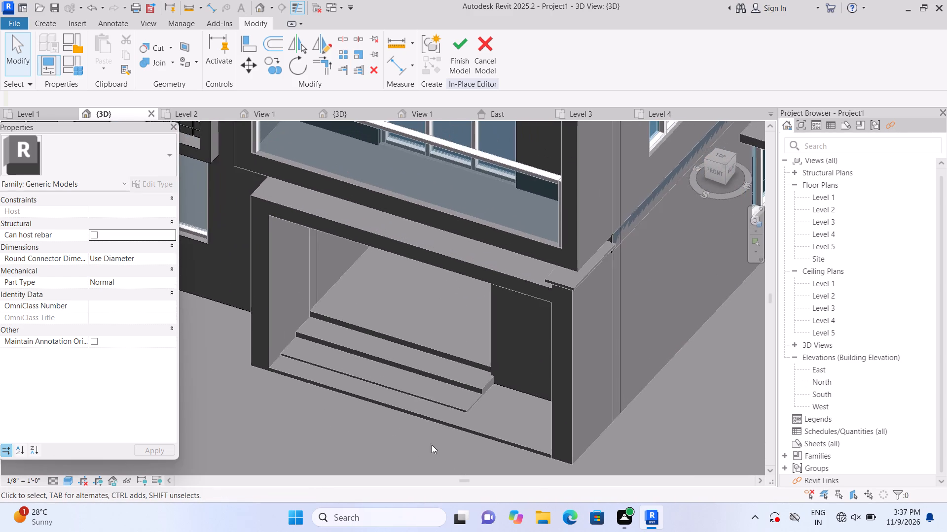
scroll(432, 425, up, 5)
scroll(557, 381, up, 2)
middle_drag(550, 371, 539, 406)
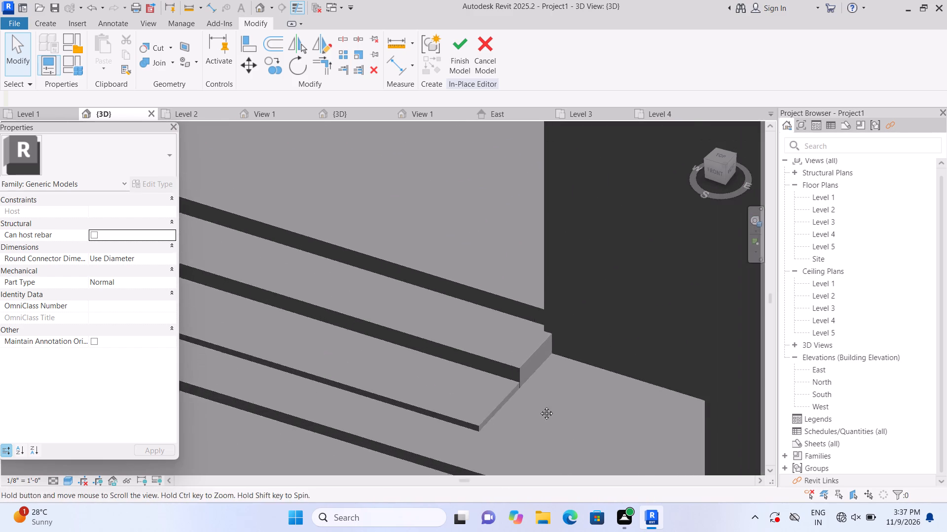
middle_drag(539, 406, 529, 429)
scroll(534, 390, up, 6)
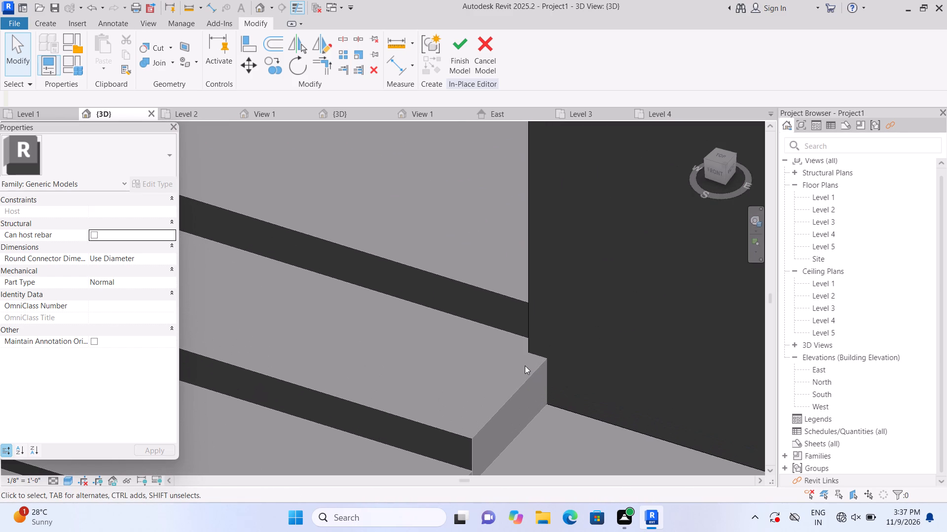
scroll(526, 366, up, 2)
scroll(526, 366, down, 2)
scroll(529, 388, up, 2)
scroll(540, 403, down, 4)
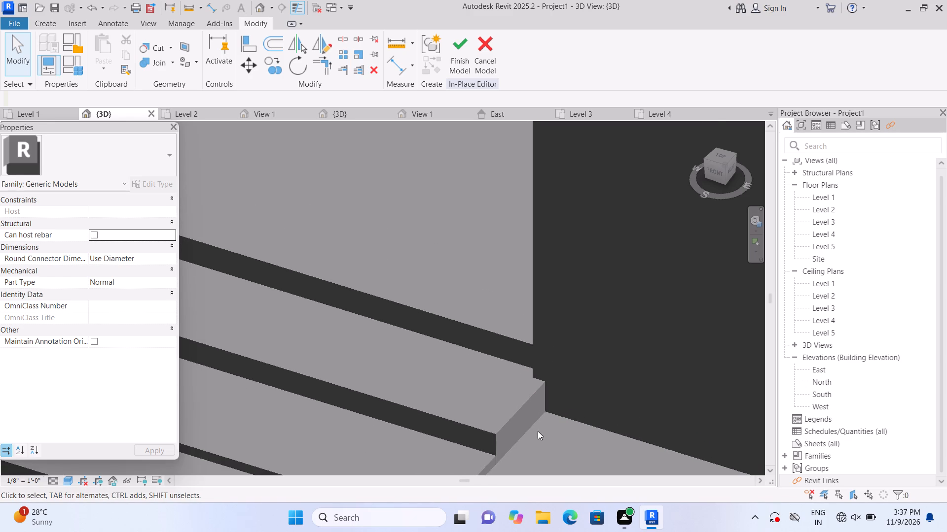
scroll(538, 431, down, 3)
middle_drag(548, 455, 472, 366)
scroll(482, 379, up, 2)
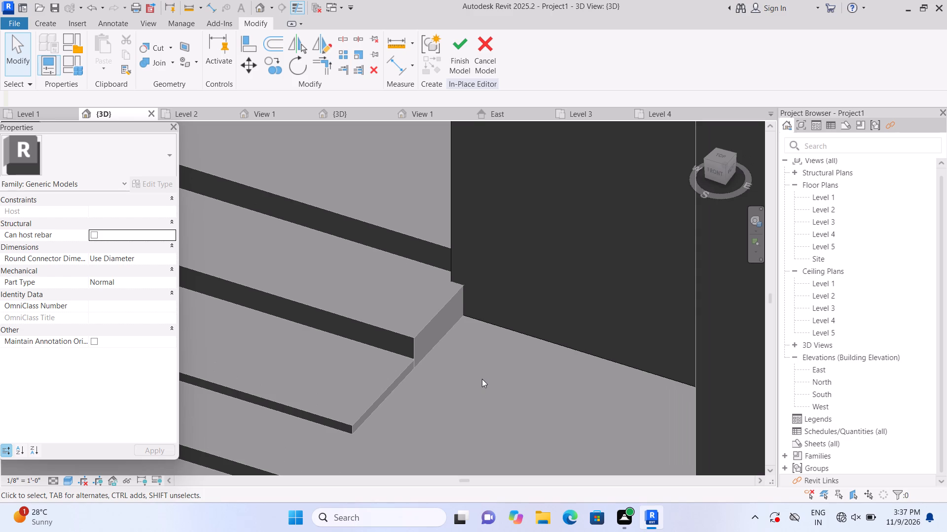
scroll(430, 300, up, 3)
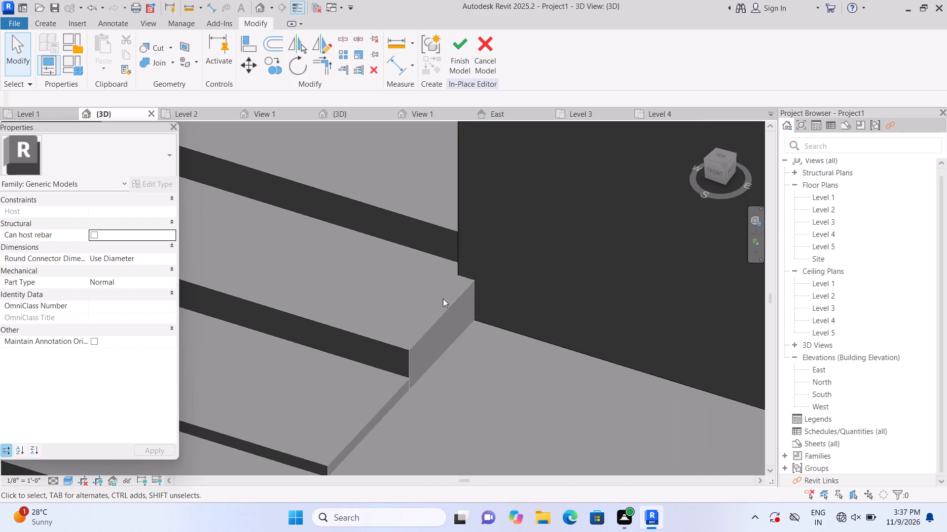
scroll(443, 299, up, 1)
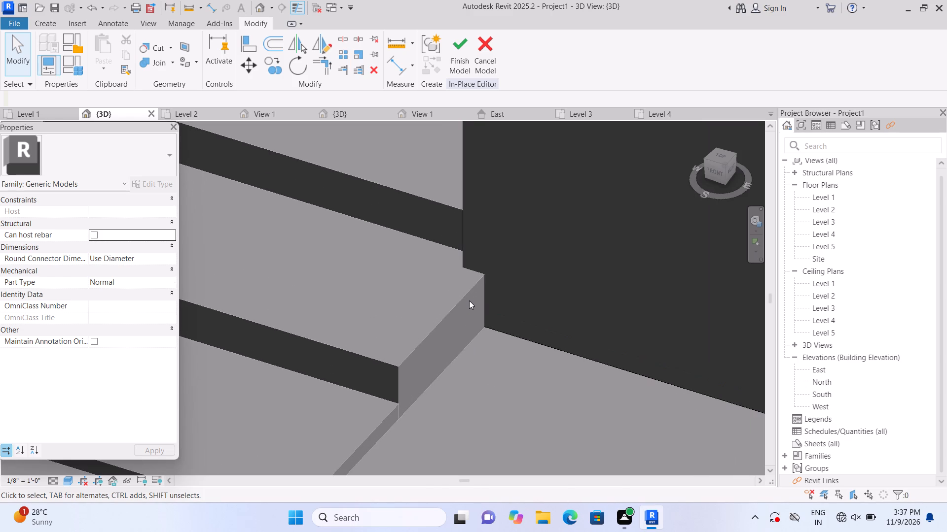
scroll(454, 299, up, 1)
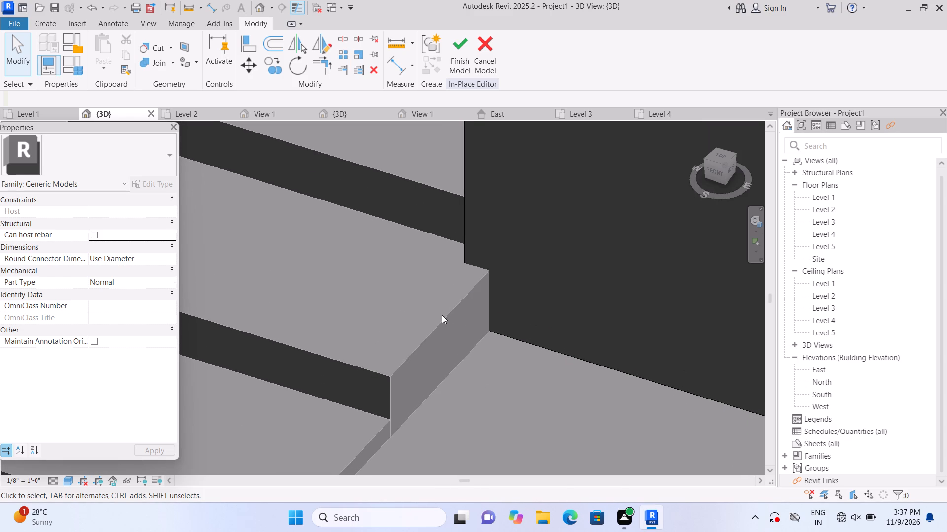
scroll(442, 315, down, 8)
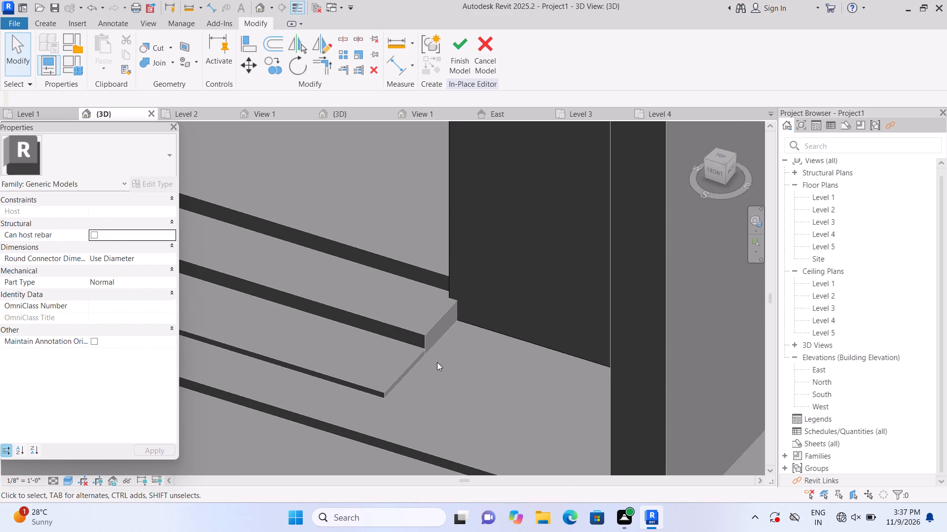
Examine the lower entrance steps from their open end across to the opposite porch side wall.
middle_drag(437, 362, 450, 275)
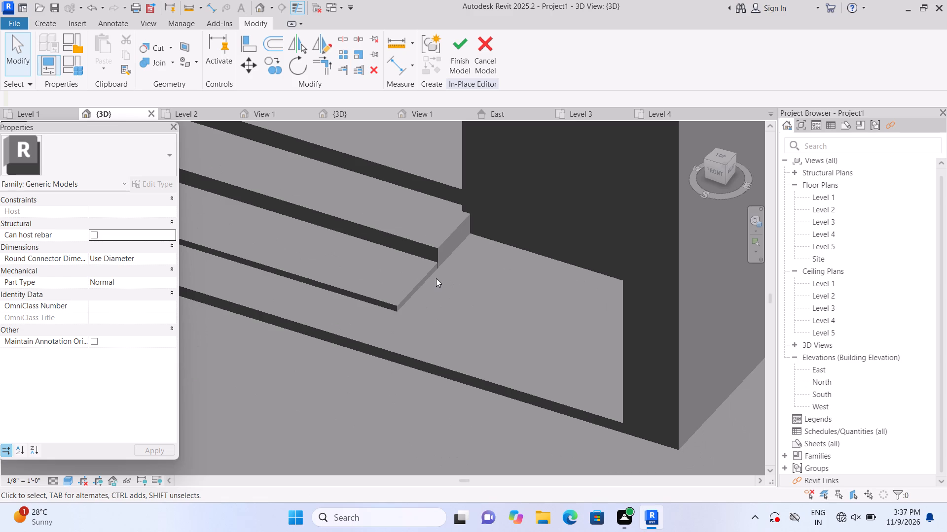
scroll(435, 314, up, 4)
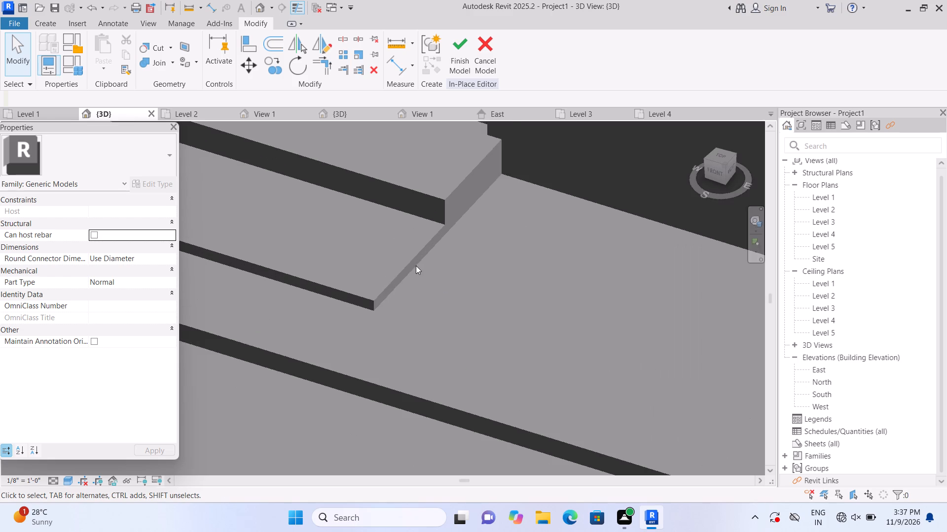
scroll(418, 263, up, 2)
scroll(418, 271, down, 6)
middle_drag(426, 294, 449, 334)
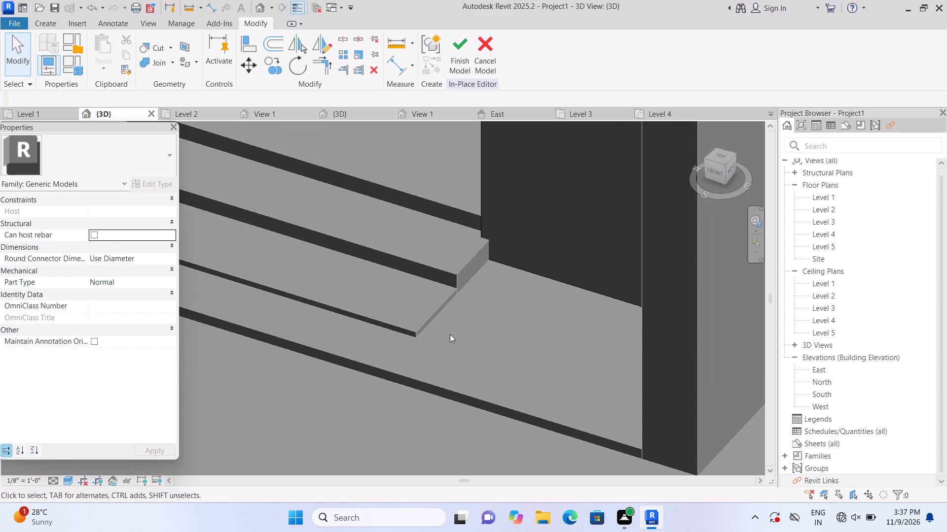
scroll(450, 334, up, 1)
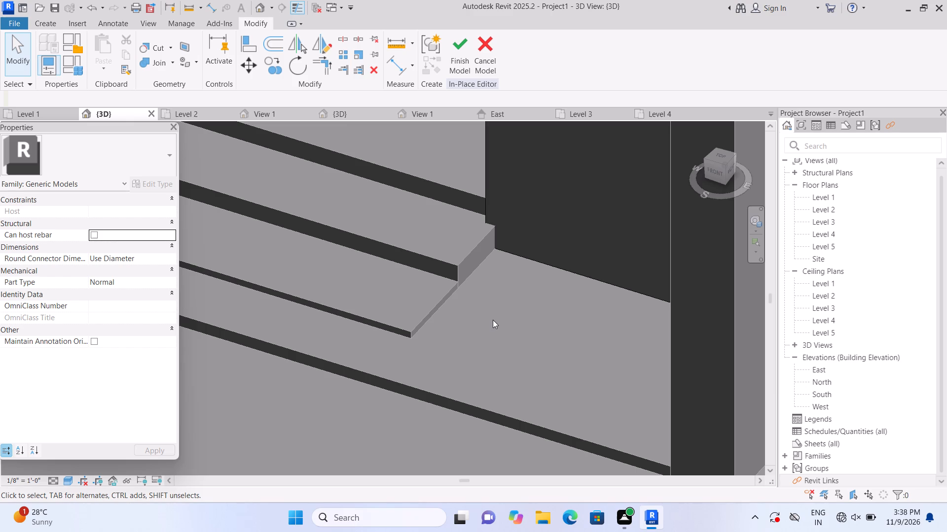
scroll(495, 326, down, 2)
middle_drag(490, 325, 628, 385)
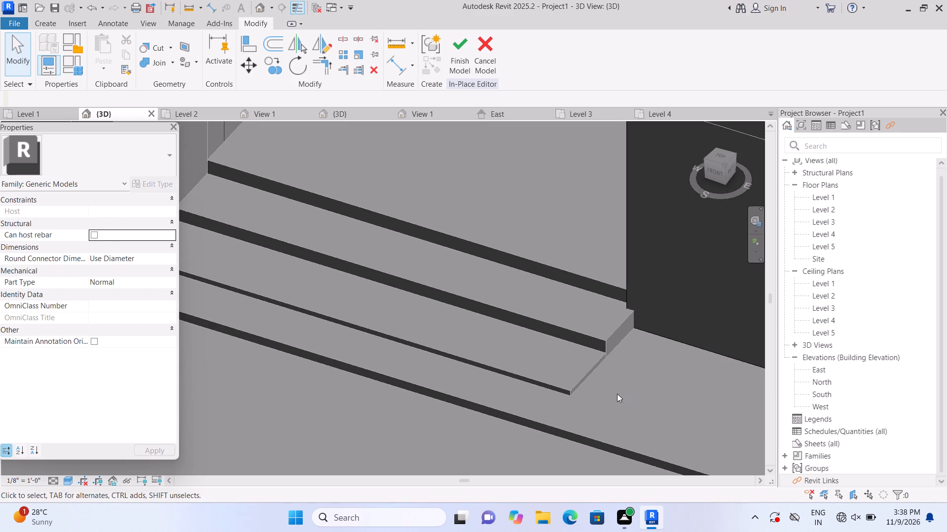
scroll(611, 392, up, 4)
scroll(568, 365, down, 3)
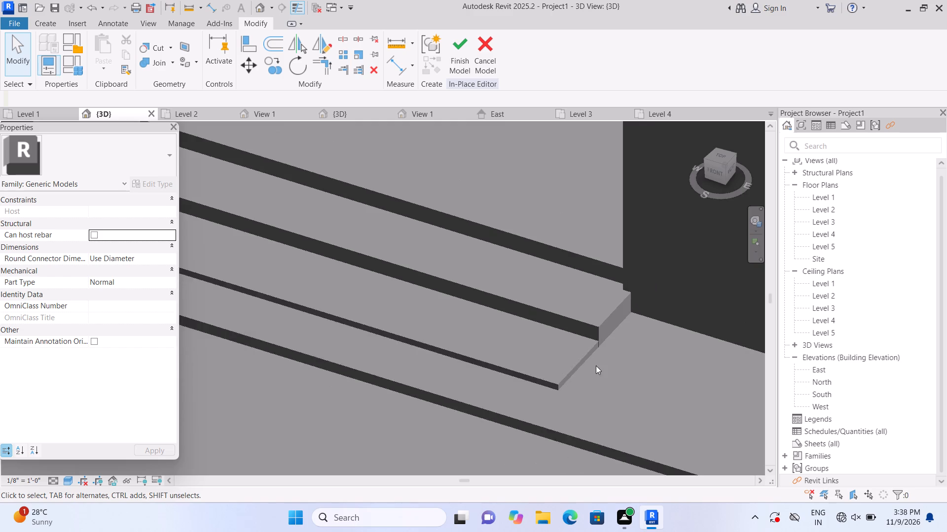
scroll(596, 366, down, 4)
middle_drag(370, 356, 393, 400)
scroll(367, 373, up, 6)
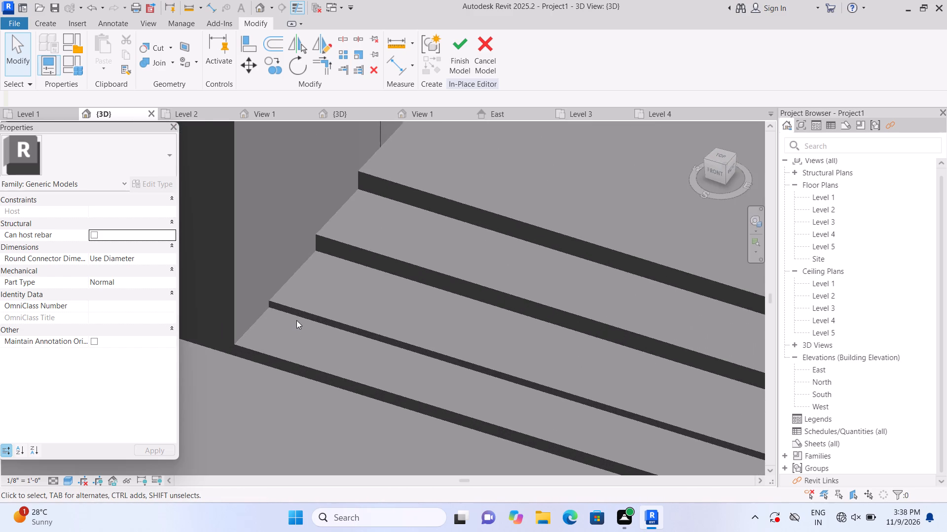
scroll(296, 320, up, 3)
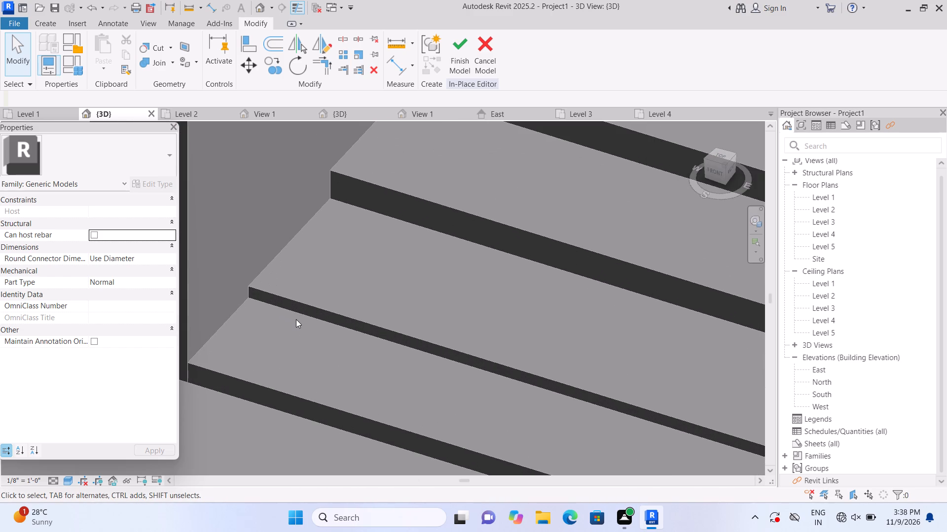
scroll(296, 319, down, 14)
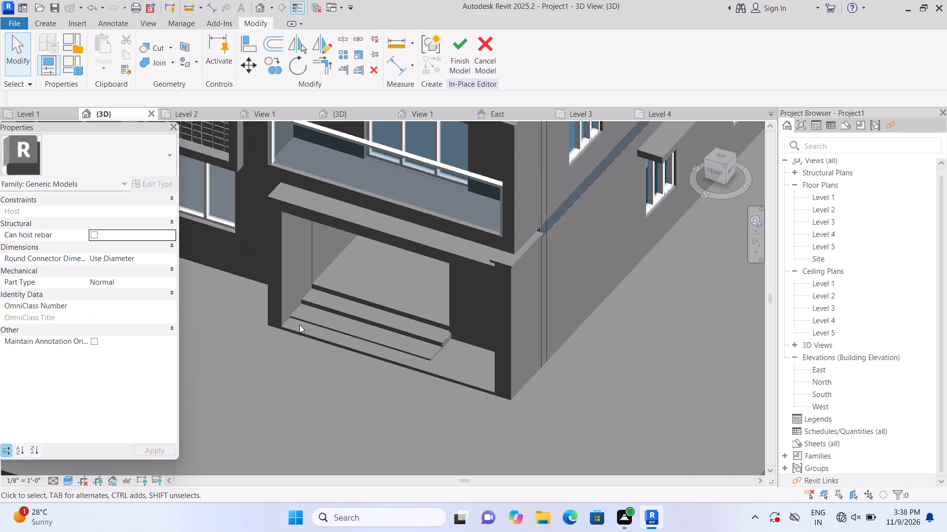
Examine the outer corner of the entrance porch frame where the slab edge meets the side wall below the balcony.
scroll(591, 245, up, 2)
scroll(480, 256, up, 4)
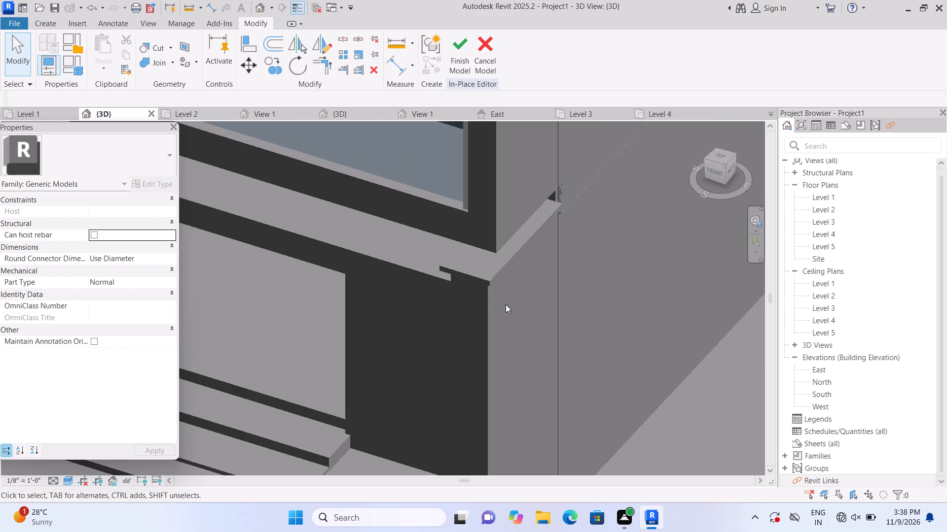
middle_drag(516, 310, 587, 307)
scroll(601, 304, up, 2)
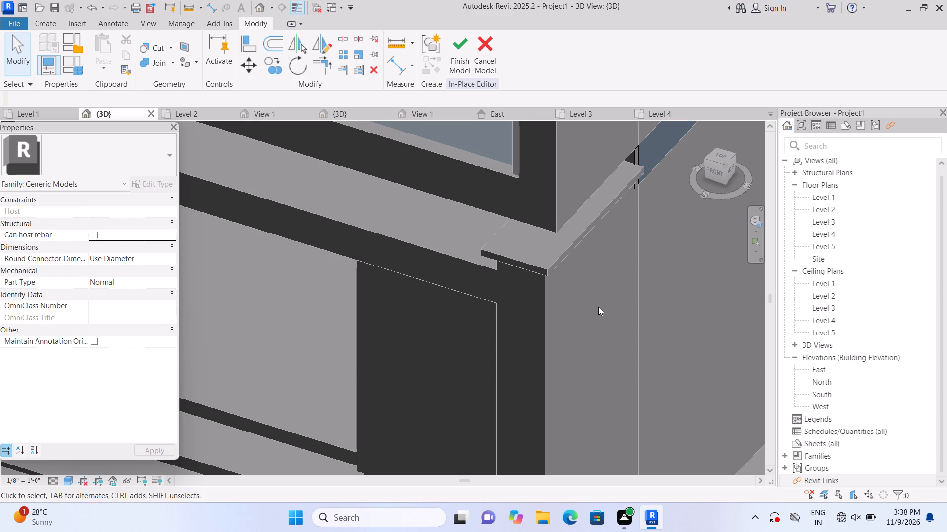
scroll(598, 307, up, 1)
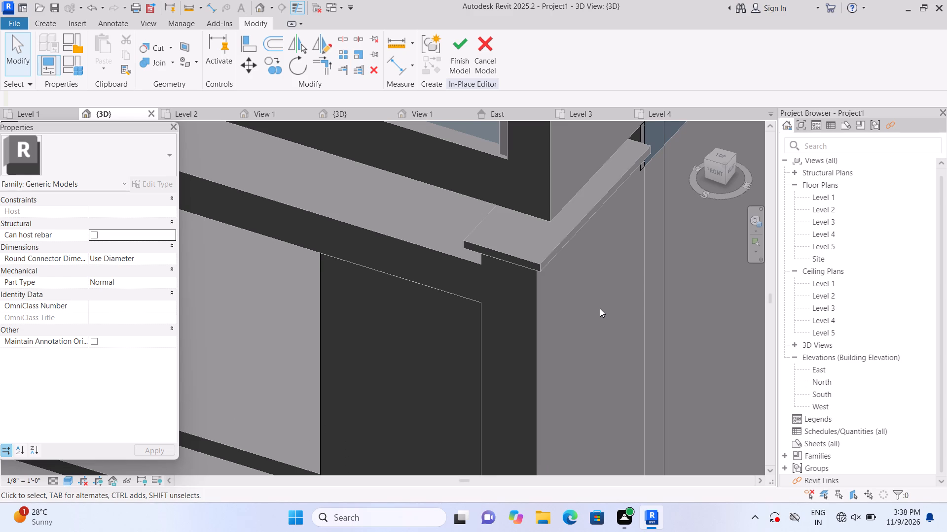
scroll(586, 303, up, 2)
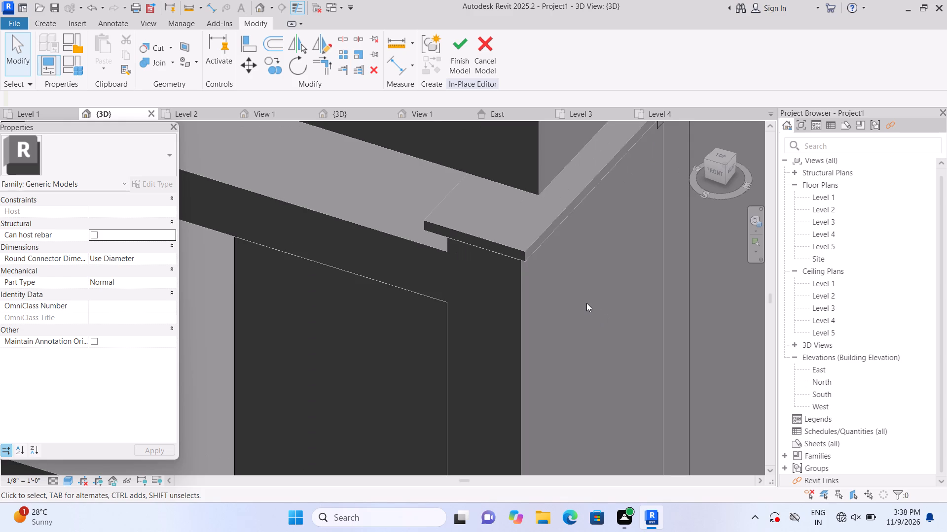
scroll(588, 304, down, 7)
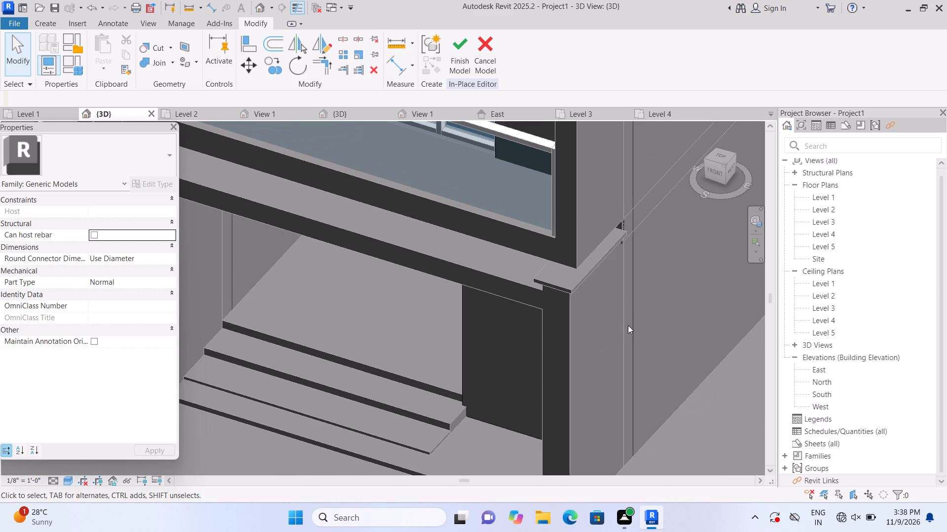
Examine the whole entrance porch together with the balcony and the framed front windows beside it.
middle_drag(481, 395, 556, 398)
scroll(490, 299, up, 1)
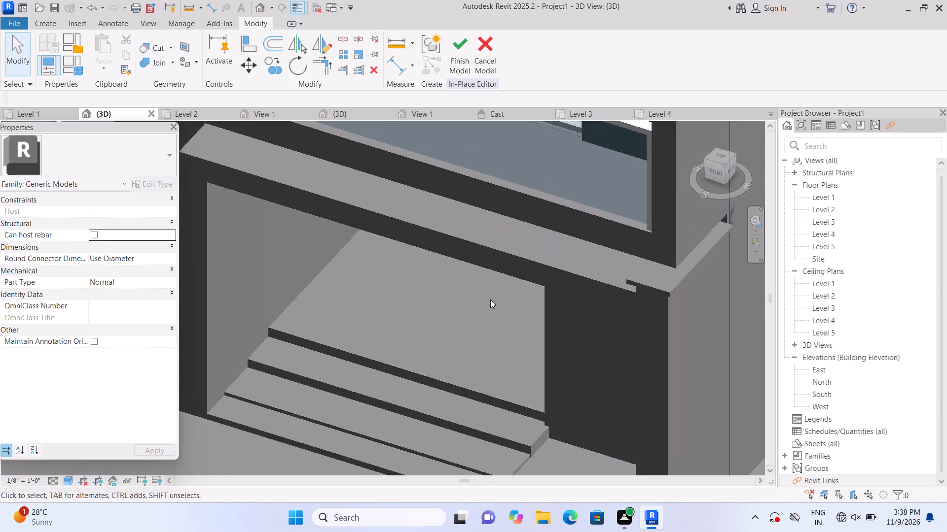
scroll(490, 299, up, 3)
scroll(503, 306, down, 6)
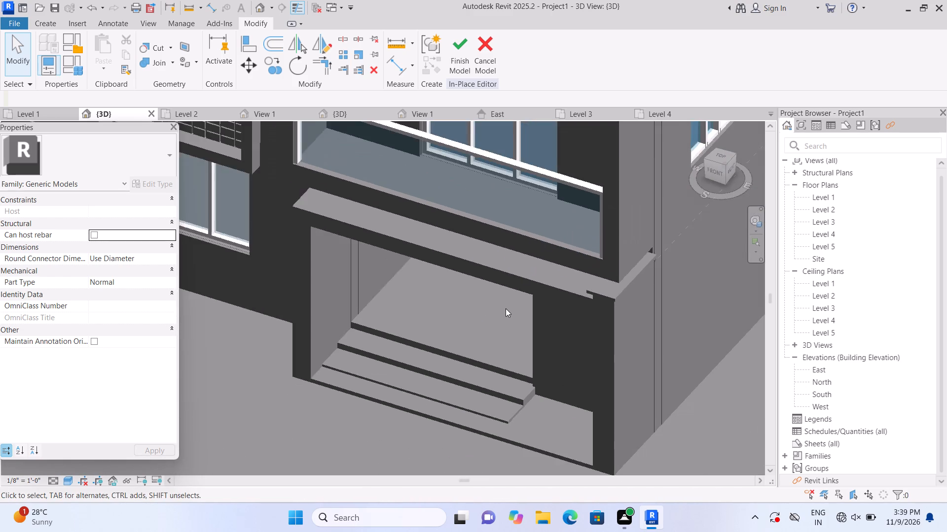
scroll(506, 308, down, 2)
scroll(249, 312, up, 1)
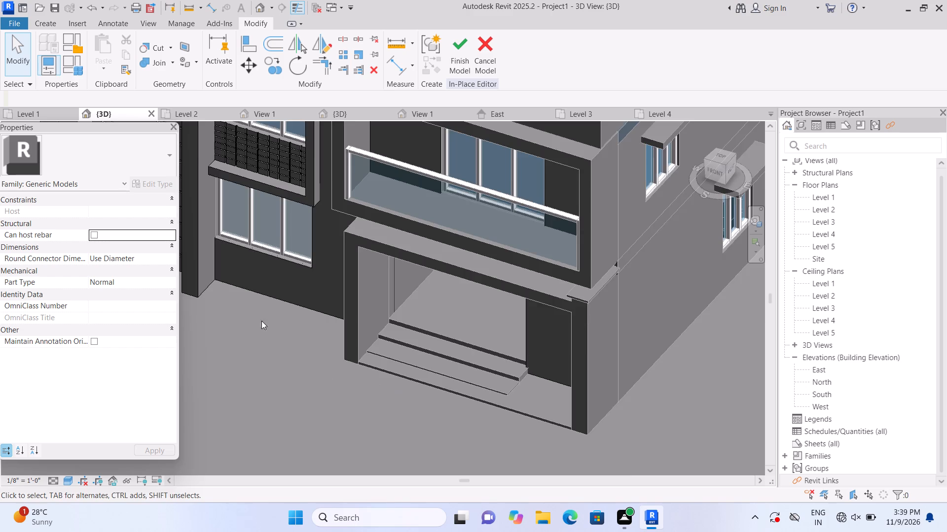
middle_drag(269, 328, 367, 431)
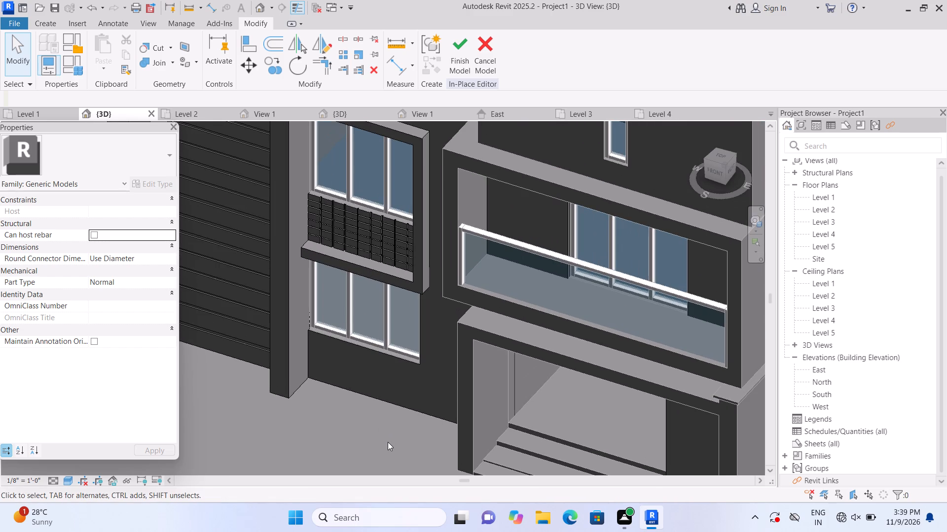
scroll(381, 437, up, 1)
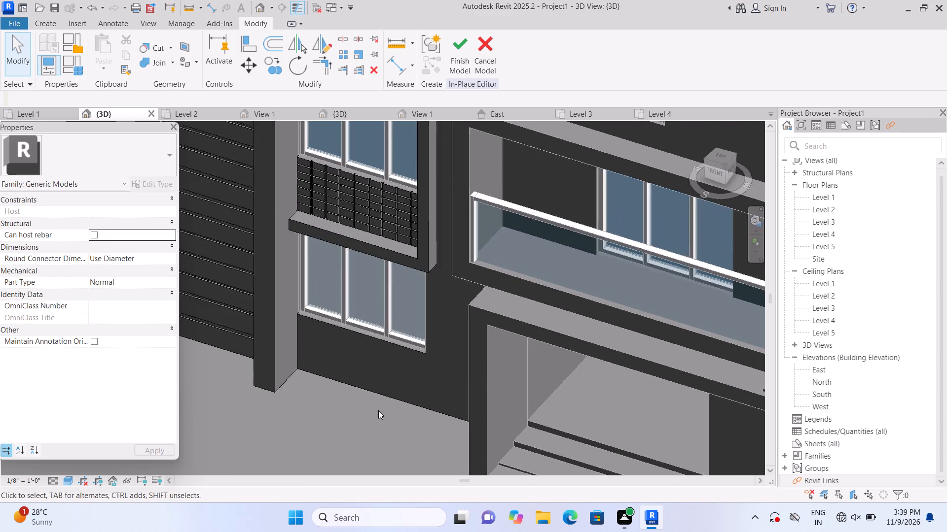
Examine the gridded panel between the upper and lower front windows, focusing on its horizontal and vertical grooves.
middle_drag(379, 411, 425, 481)
scroll(350, 242, up, 3)
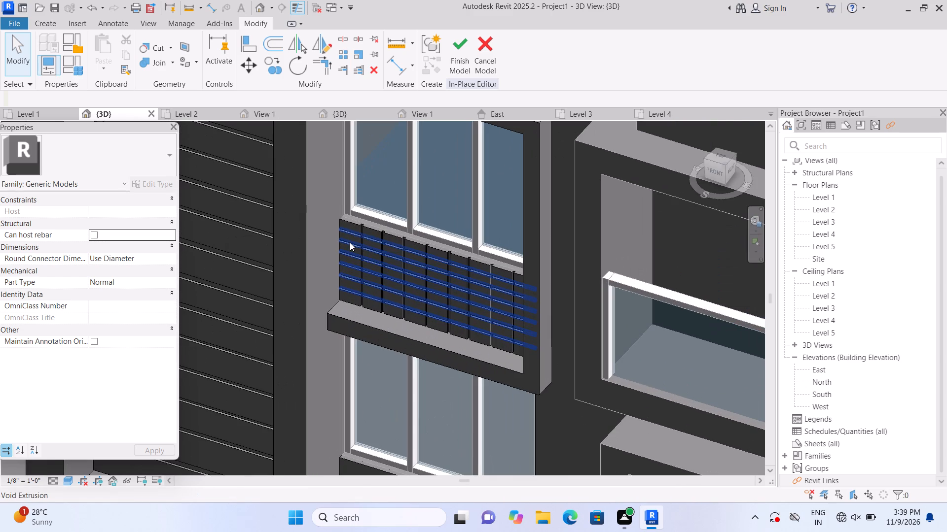
scroll(350, 242, up, 2)
Examine the horizontal bars spanning between the louvred tower and the gabled wall above the framed front windows.
scroll(350, 242, down, 2)
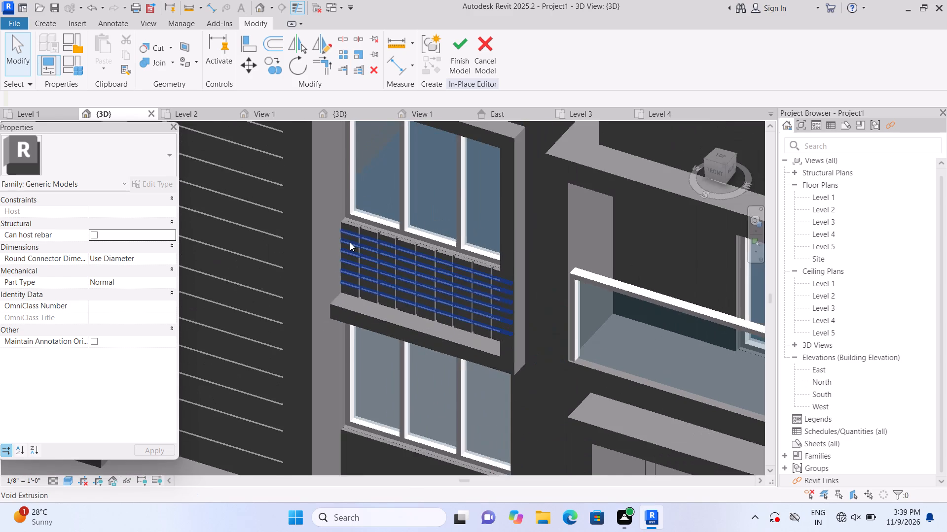
scroll(350, 242, down, 5)
middle_drag(396, 247, 328, 285)
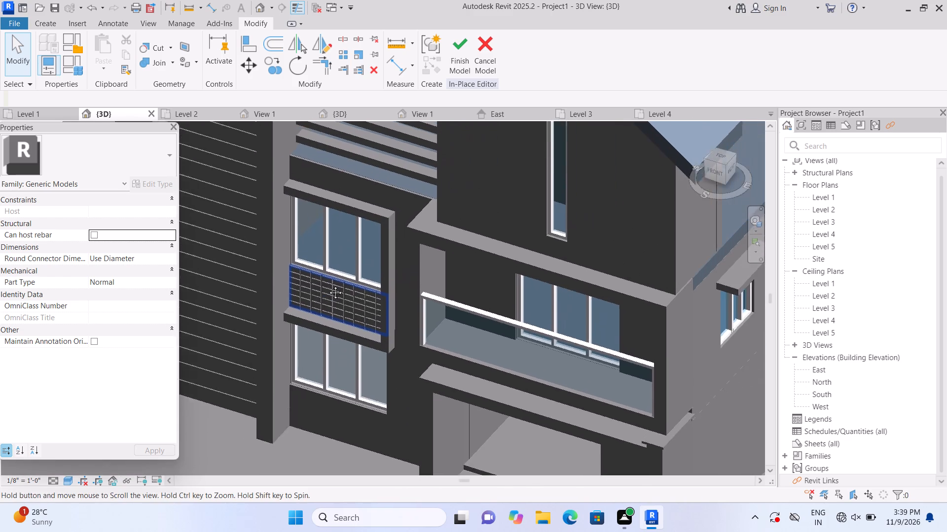
middle_drag(328, 285, 305, 310)
middle_drag(302, 304, 330, 347)
scroll(291, 180, up, 1)
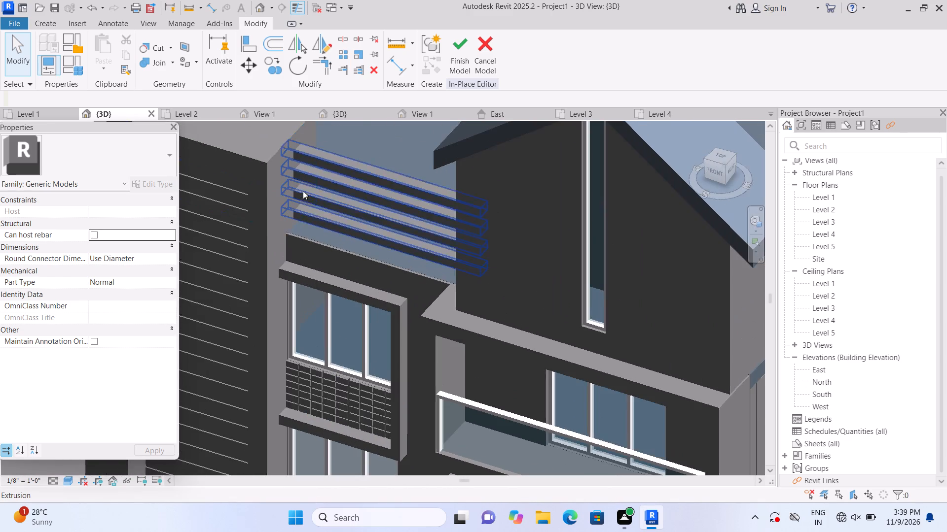
scroll(312, 198, up, 2)
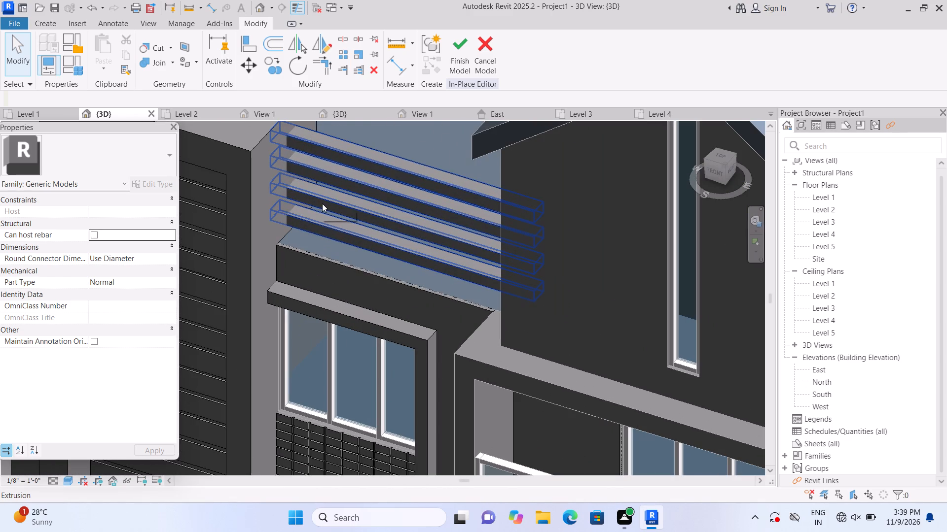
Examine the front facade as a whole, focusing on the gridded panel and the projecting ledge directly beneath it.
scroll(323, 204, down, 5)
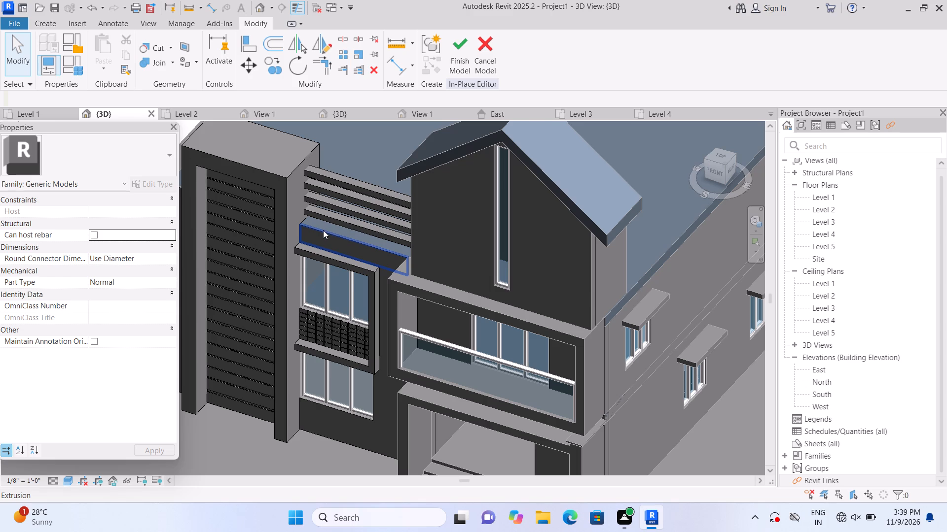
scroll(323, 231, down, 2)
scroll(317, 307, up, 1)
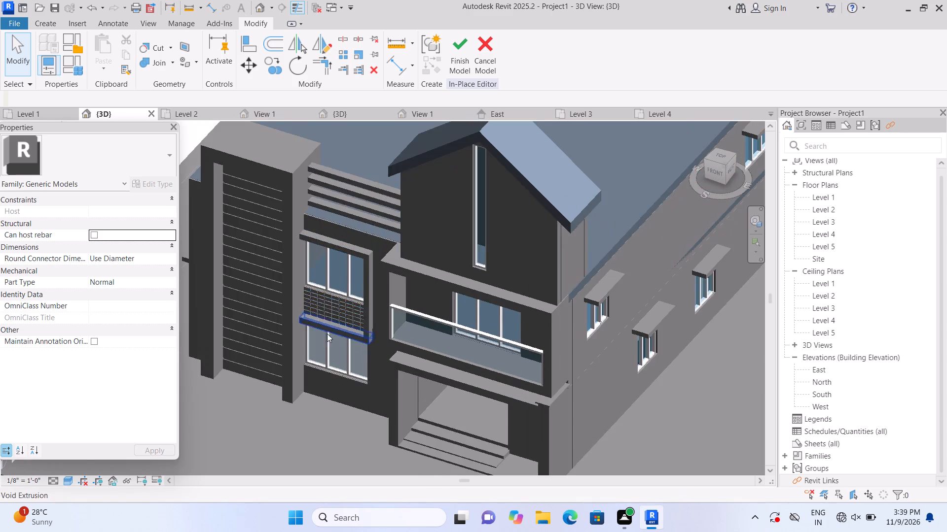
scroll(329, 340, up, 9)
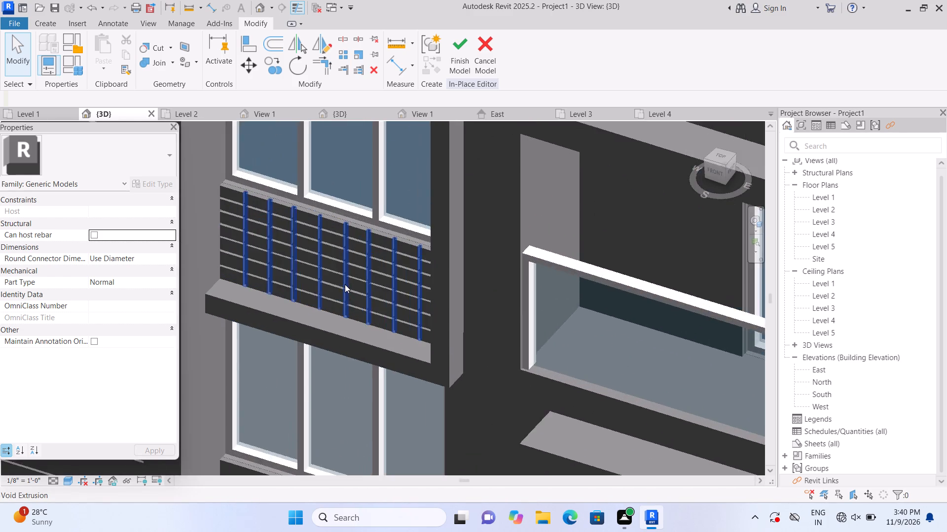
scroll(345, 284, up, 3)
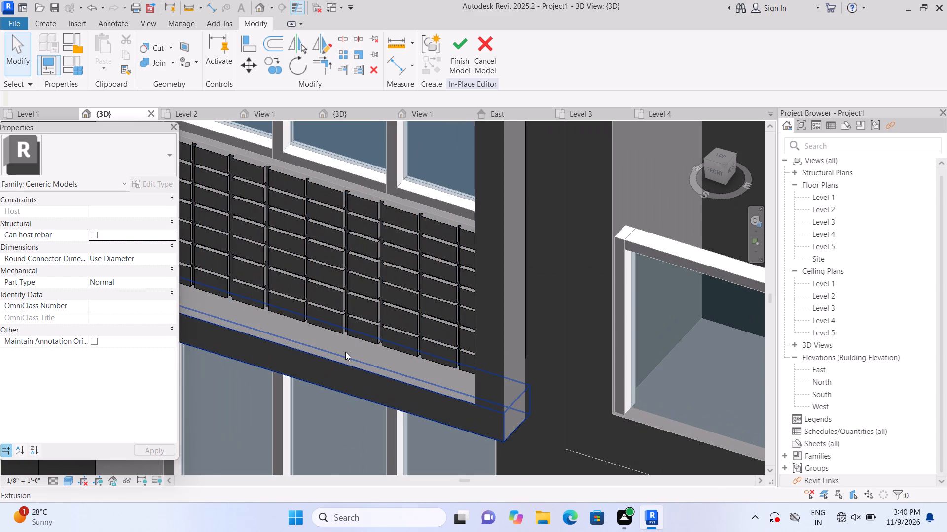
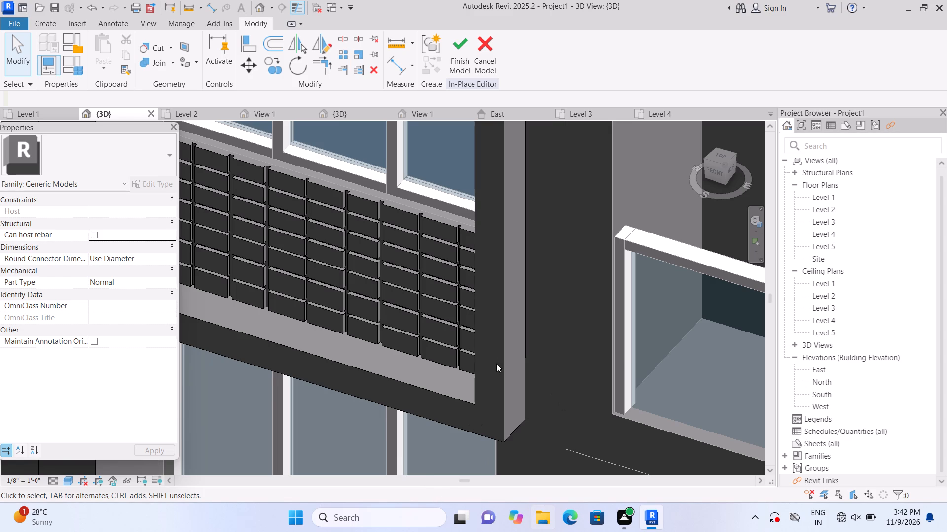
Examine the gridded panel's end beside the balcony, the ledge beneath it, and the wall around the lower front windows.
scroll(418, 262, up, 2)
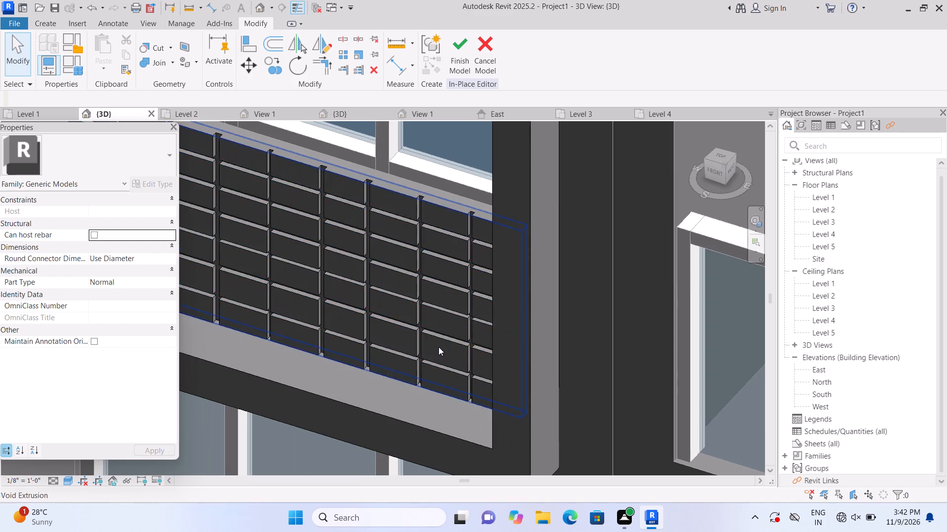
scroll(439, 349, down, 4)
middle_drag(522, 403, 502, 362)
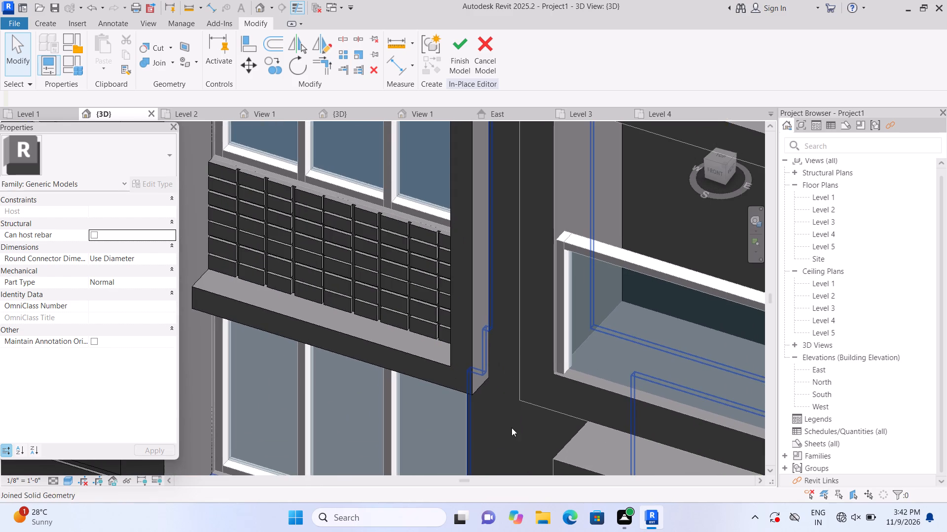
middle_drag(510, 437, 466, 354)
scroll(485, 417, up, 1)
middle_click(482, 415)
scroll(477, 411, up, 1)
scroll(460, 393, down, 2)
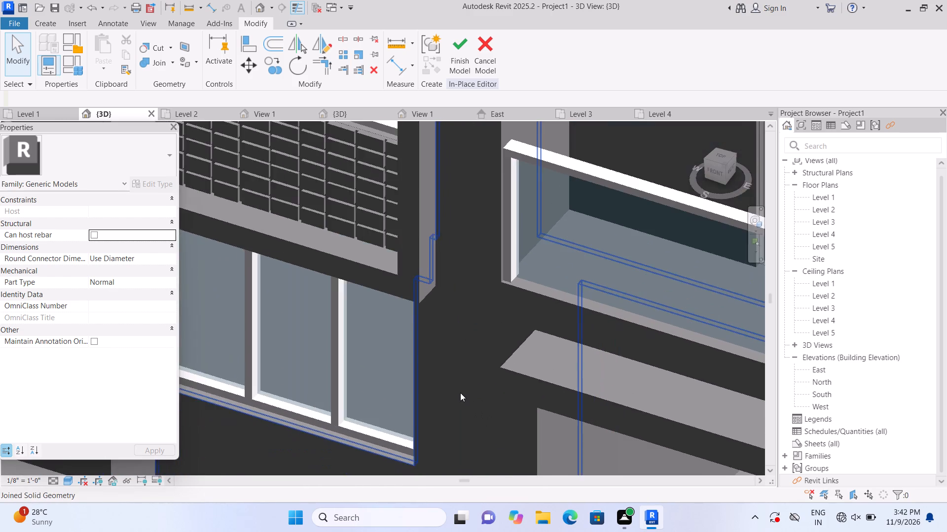
scroll(460, 393, down, 2)
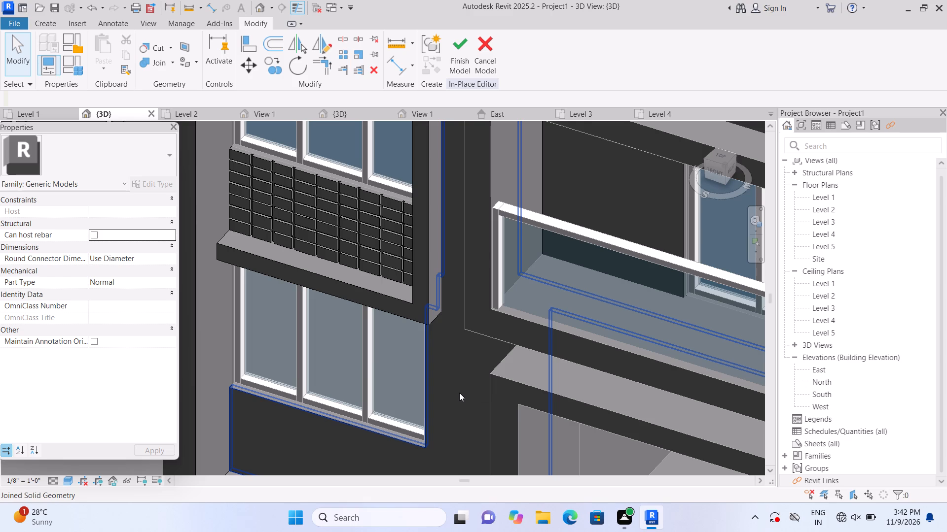
scroll(451, 417, up, 6)
Examine the front facade as a whole, covering the louvred tower, framed windows, gridded panel, balcony and porch.
scroll(459, 396, down, 12)
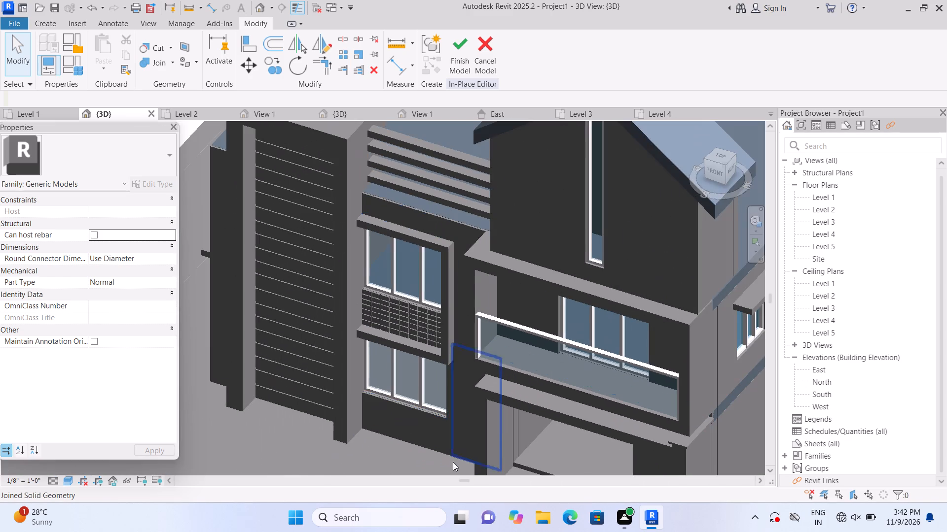
middle_drag(435, 471, 442, 421)
scroll(411, 414, down, 3)
scroll(411, 414, up, 2)
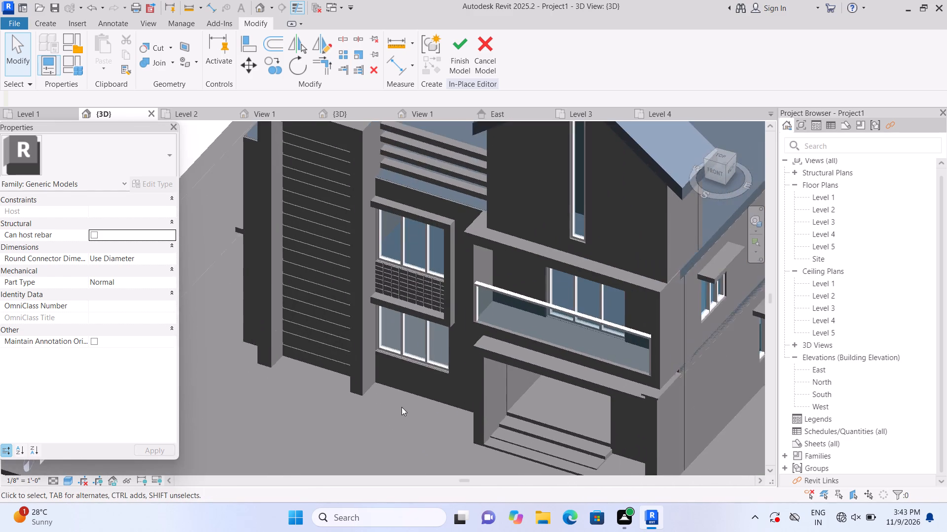
scroll(401, 407, up, 2)
middle_drag(401, 404, 415, 447)
scroll(436, 447, down, 3)
scroll(437, 448, up, 2)
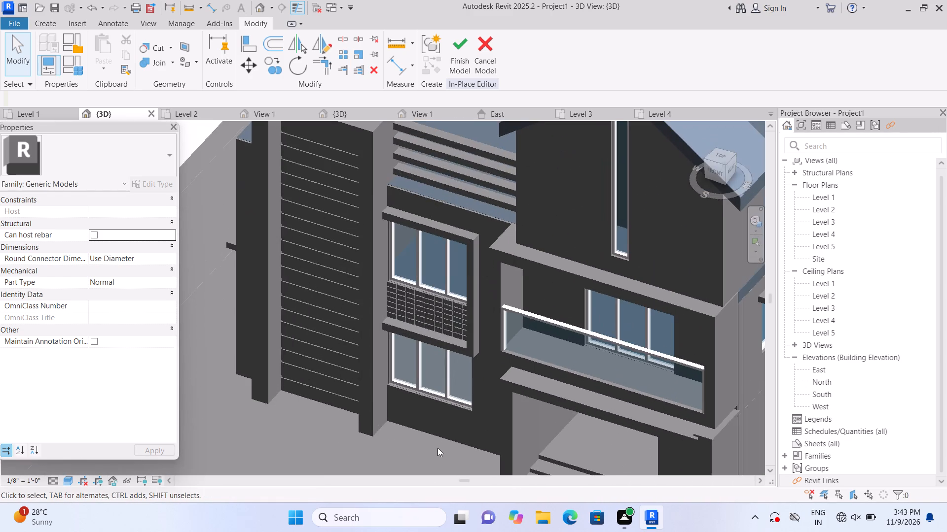
Examine the entrance porch below the balcony, focusing on its steps, frame and side wall.
middle_drag(441, 451, 345, 413)
scroll(364, 434, up, 1)
middle_drag(363, 433, 291, 366)
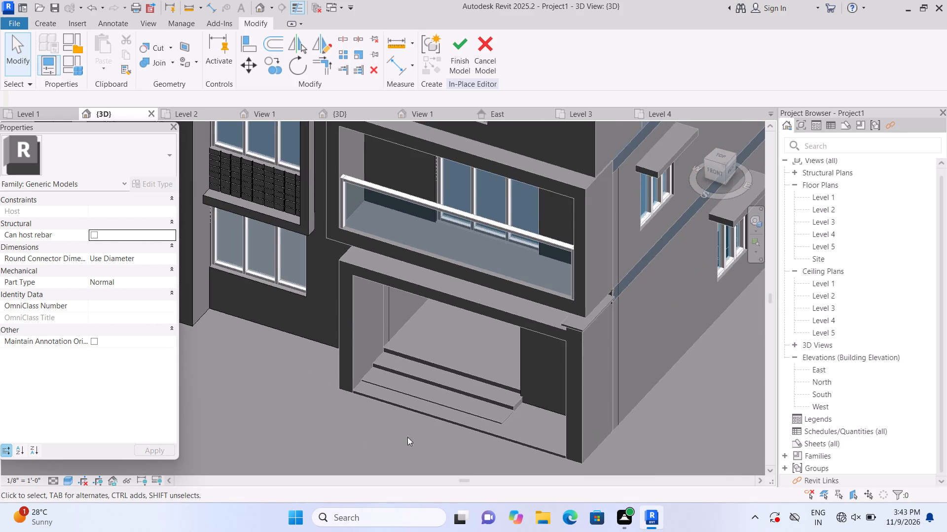
scroll(410, 437, up, 5)
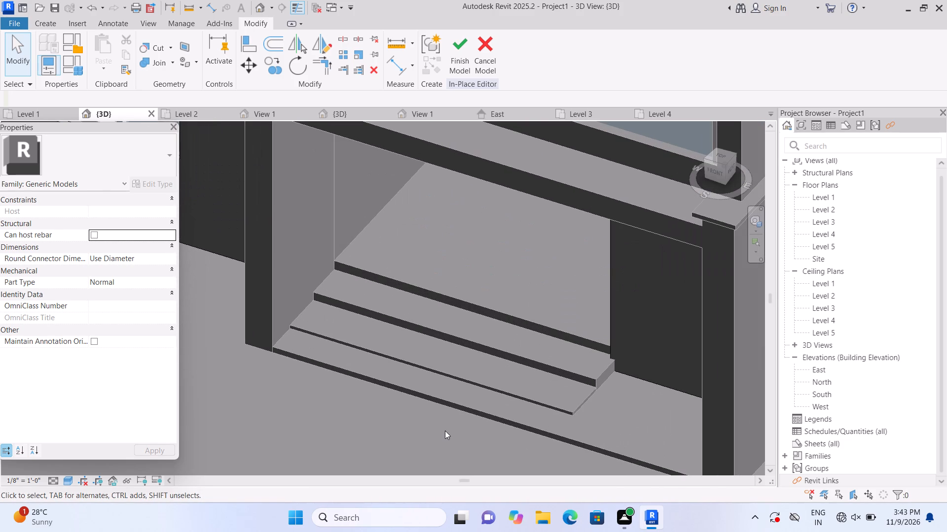
scroll(445, 431, down, 3)
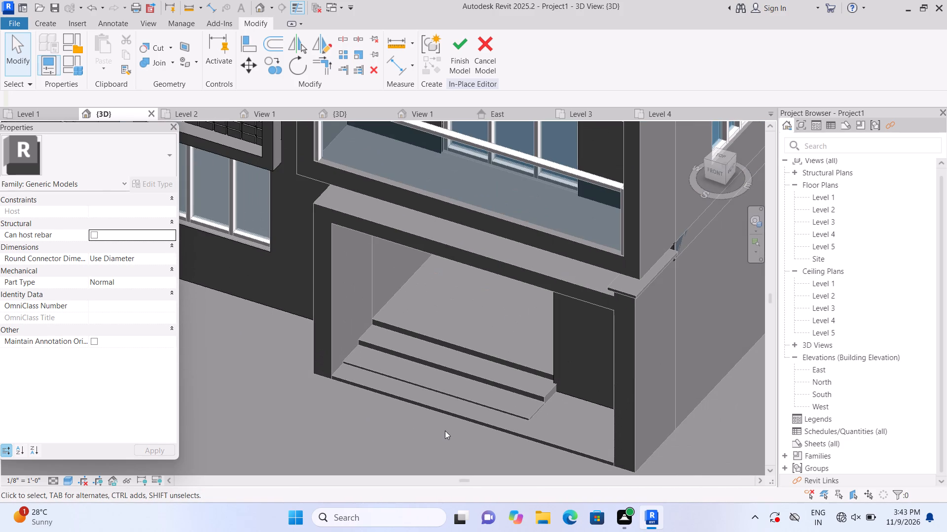
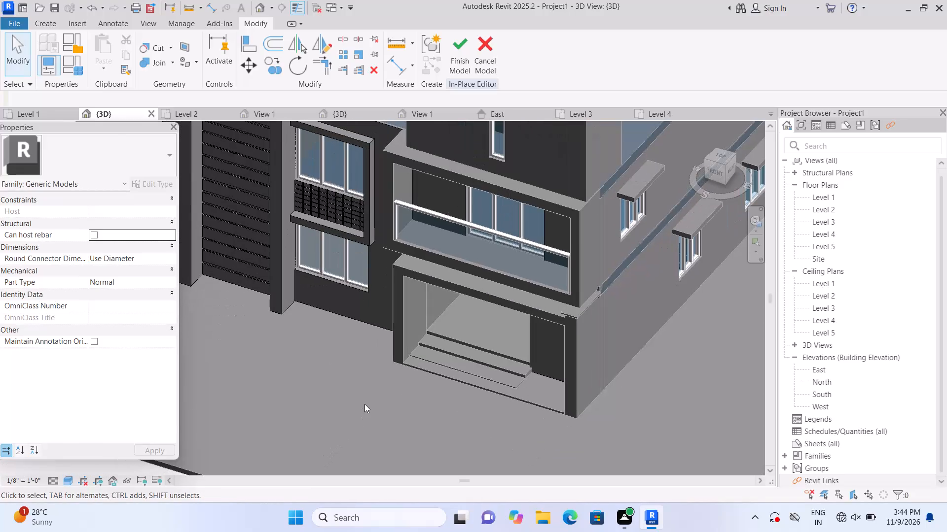
Finish the in-place generic model of the house exterior.
scroll(365, 404, up, 1)
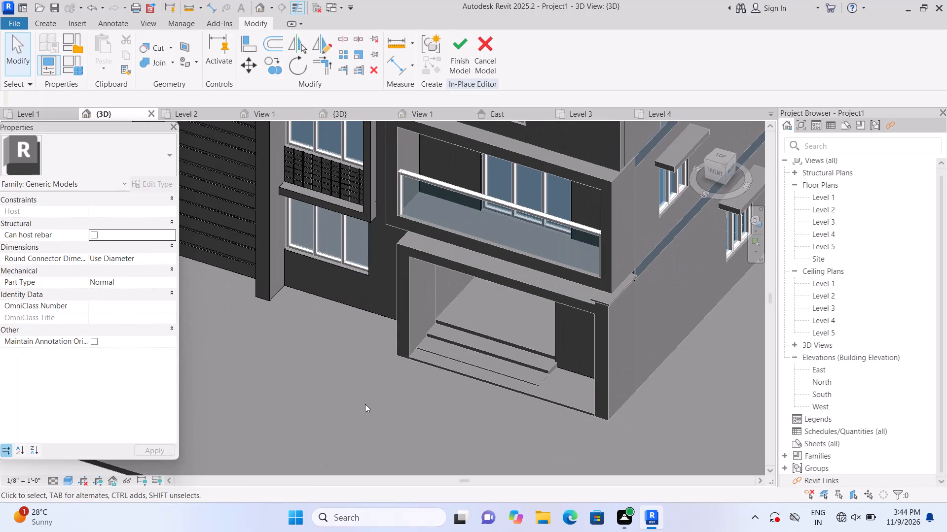
scroll(395, 434, down, 5)
scroll(432, 419, down, 1)
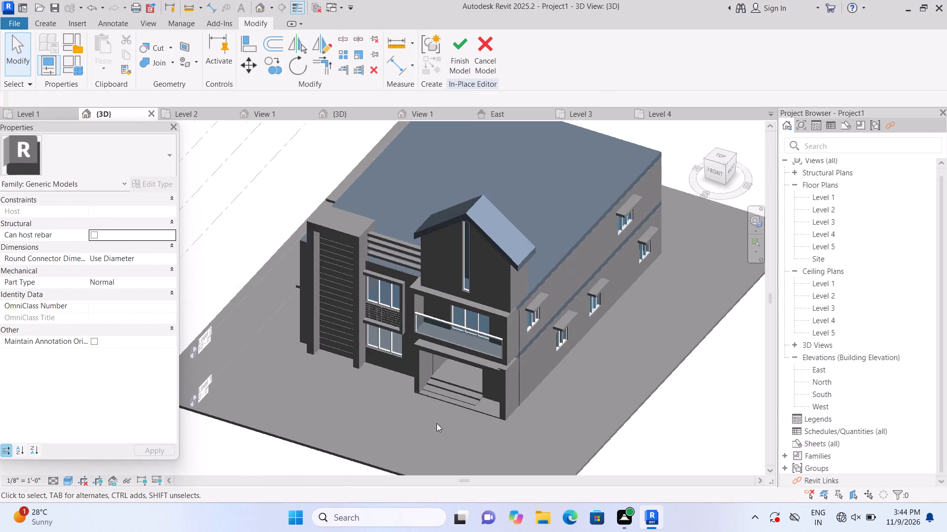
scroll(437, 436, up, 3)
middle_drag(424, 430, 541, 453)
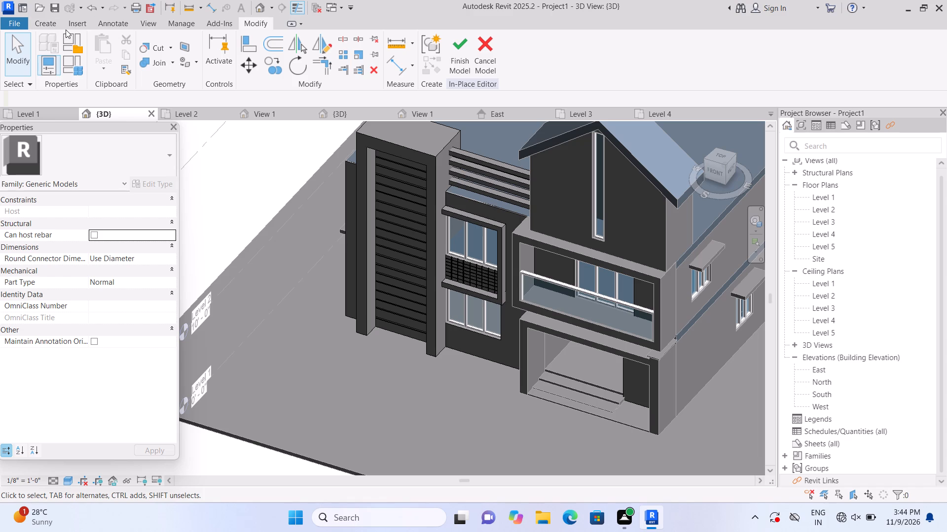
click(457, 67)
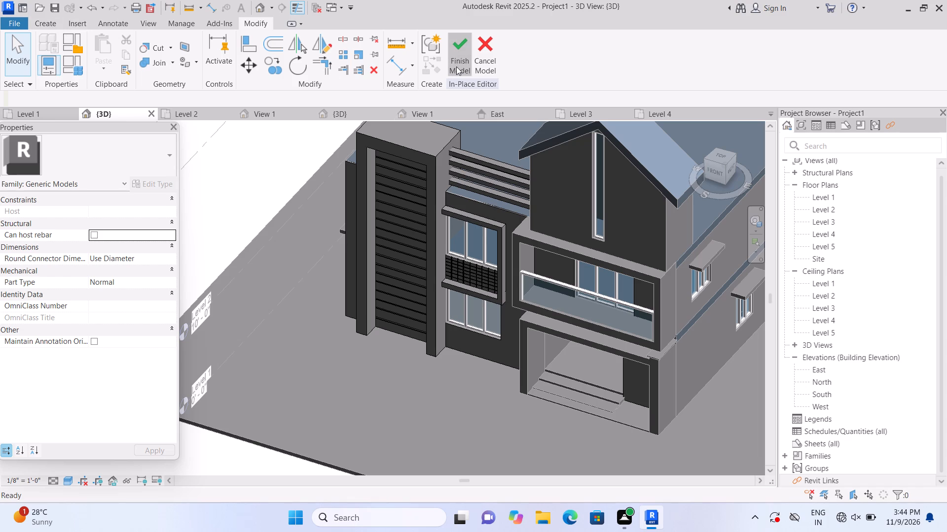
Load the RPC Beetle family from the US library's Entourage folder as a component to place.
scroll(388, 349, up, 1)
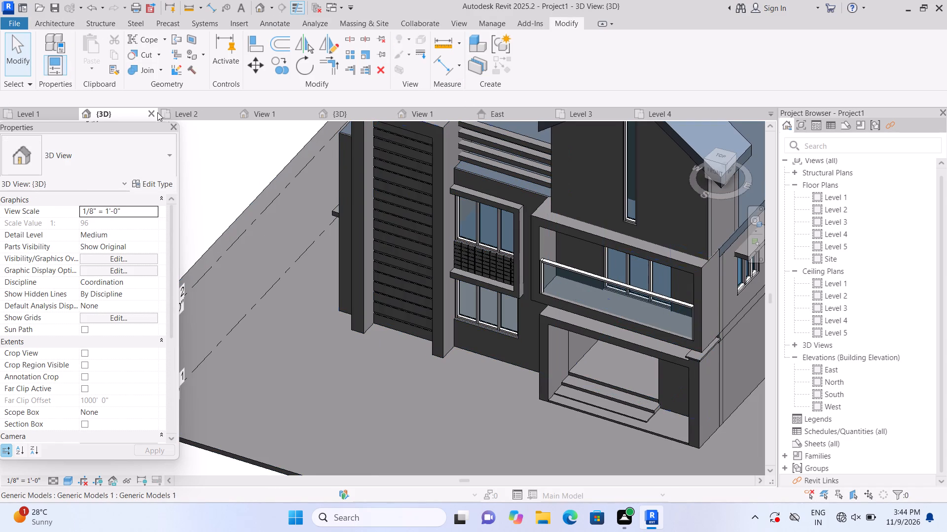
click(49, 22)
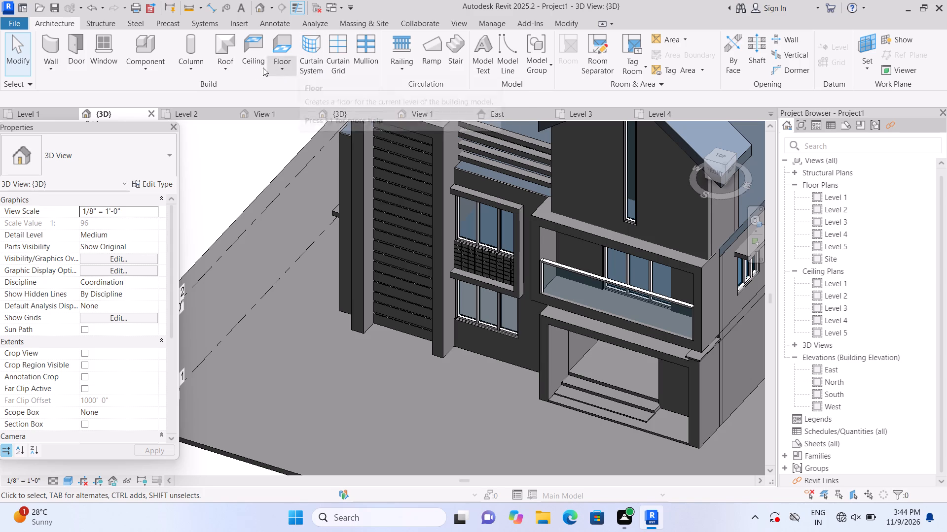
click(146, 37)
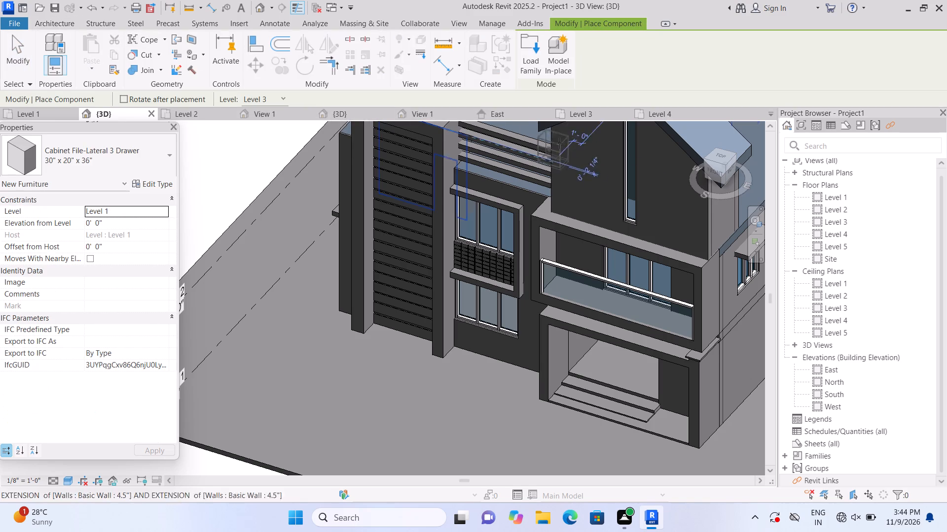
click(530, 62)
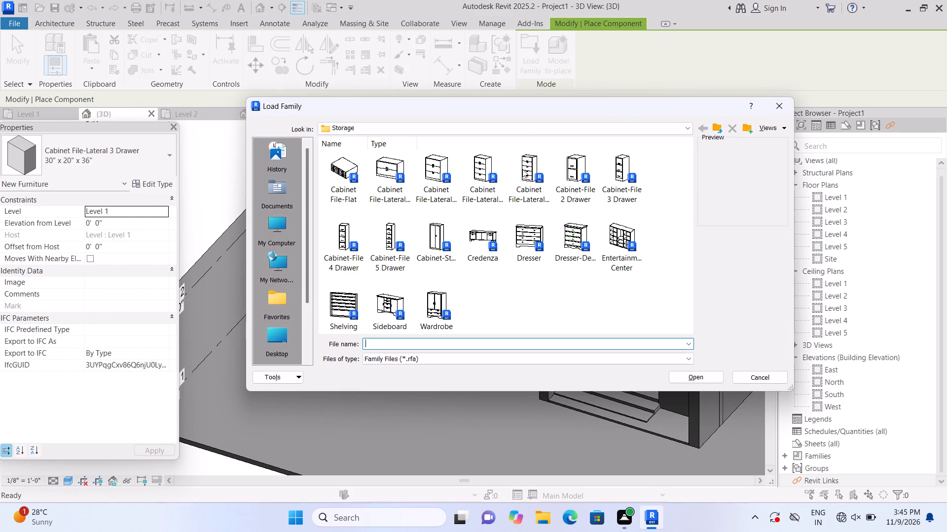
click(714, 125)
click(714, 125)
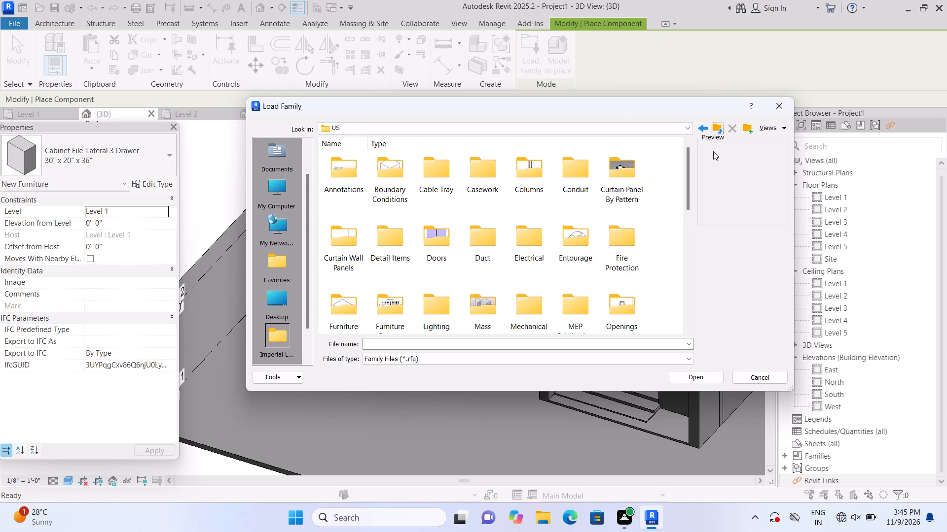
click(585, 250)
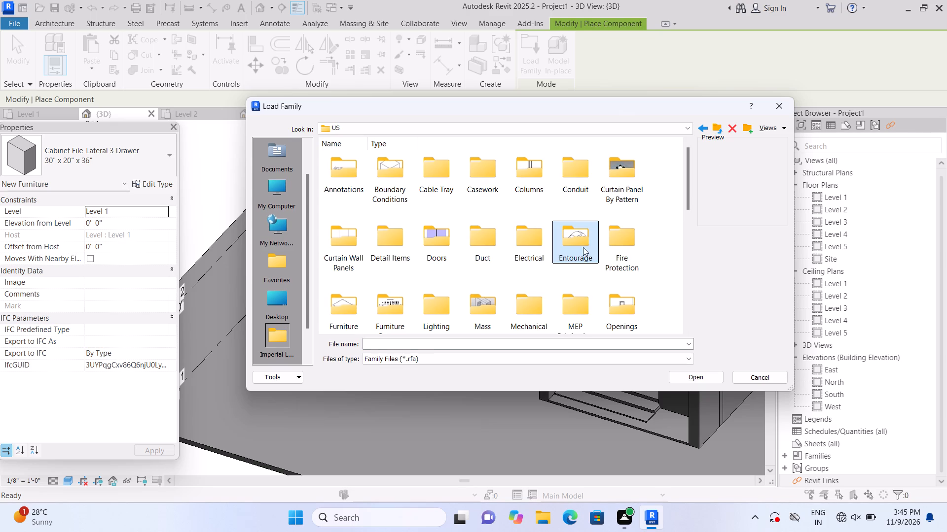
double_click(580, 241)
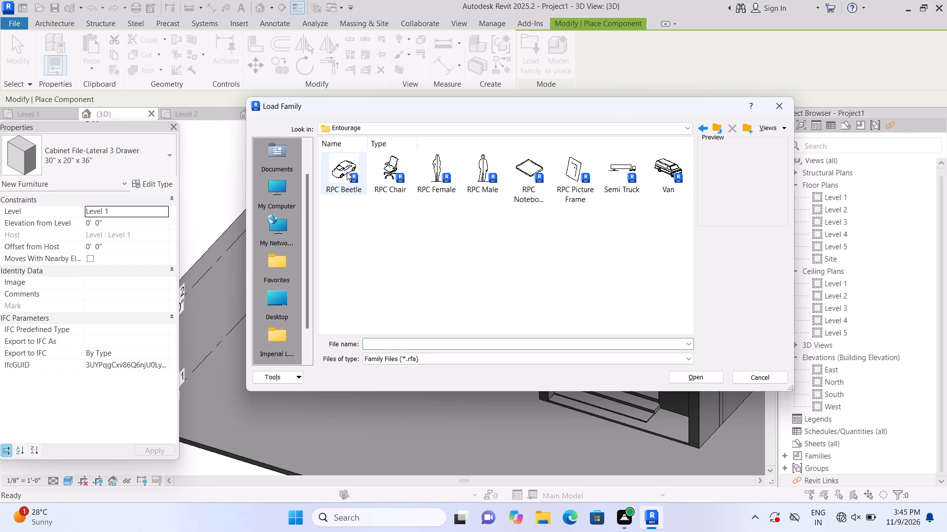
click(349, 168)
click(700, 377)
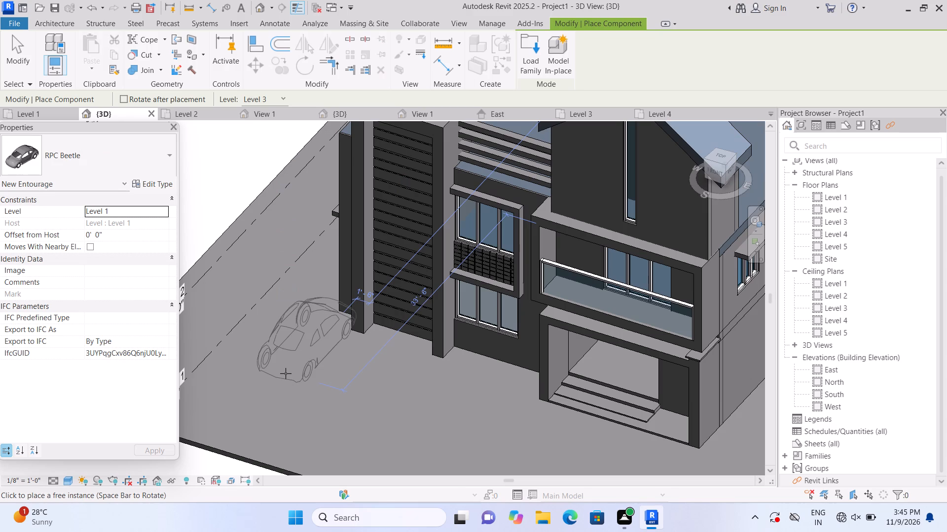
Rotate the RPC Beetle and place one instance on Level 3, appearing beside the louvred tower's outer side in the 3D view.
middle_drag(250, 416, 323, 434)
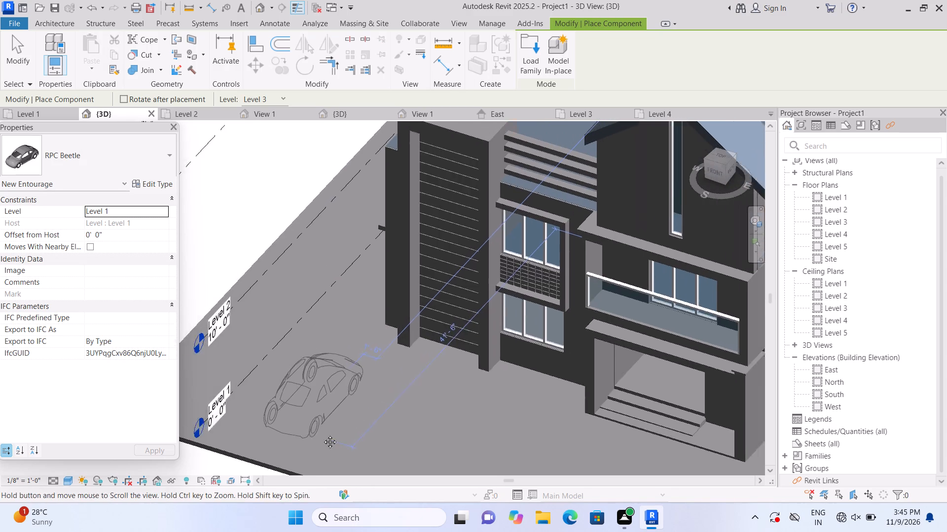
middle_drag(323, 434, 373, 454)
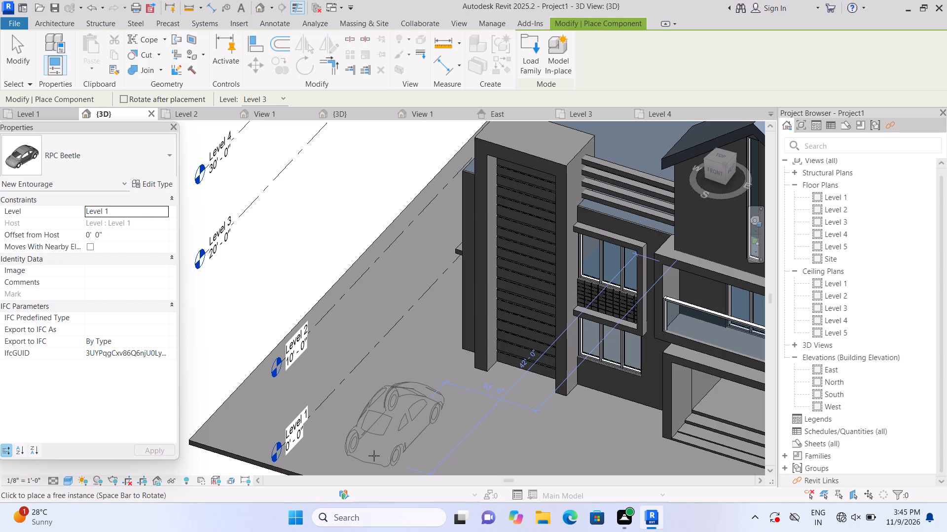
key(space)
key(space)
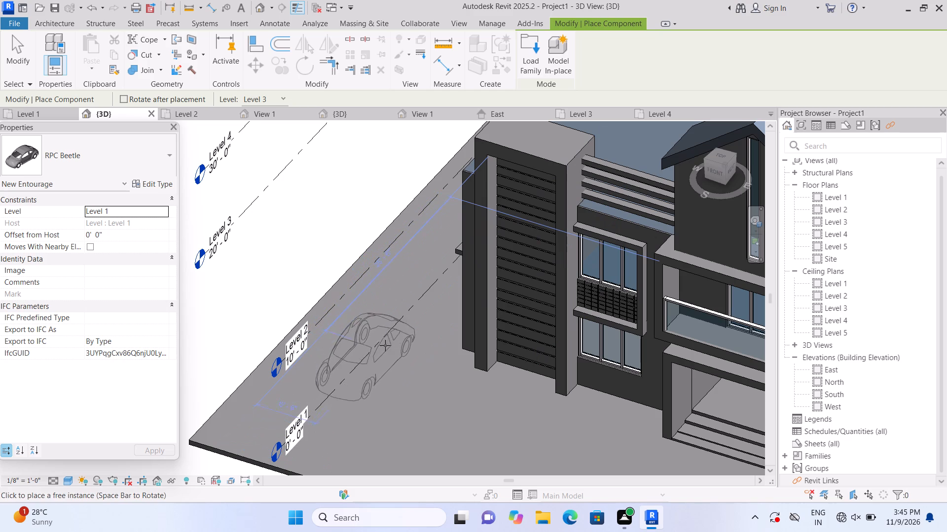
double_click(393, 335)
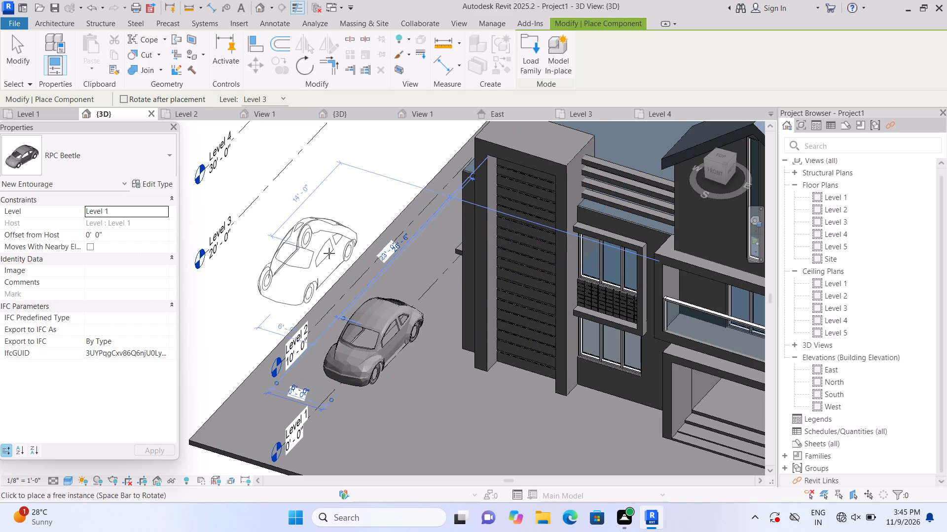
key(Escape)
key(Escape)
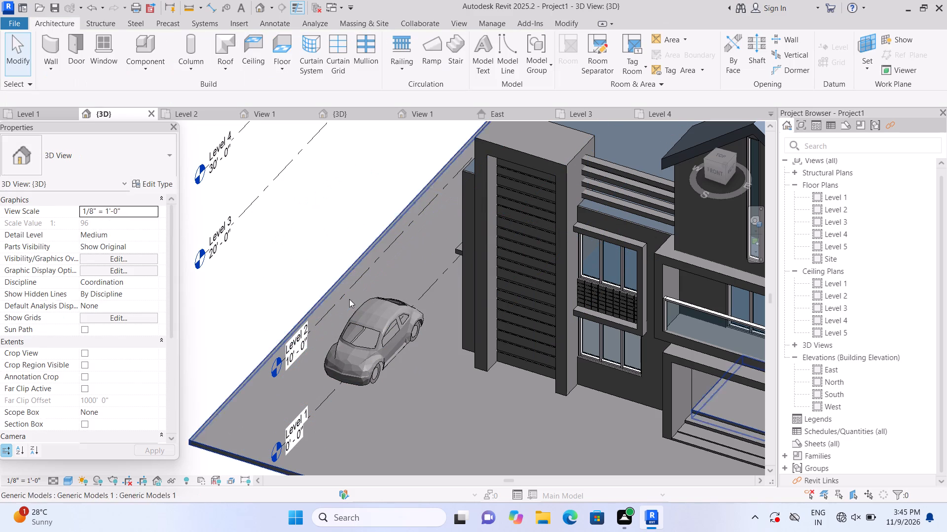
click(371, 326)
key(Escape)
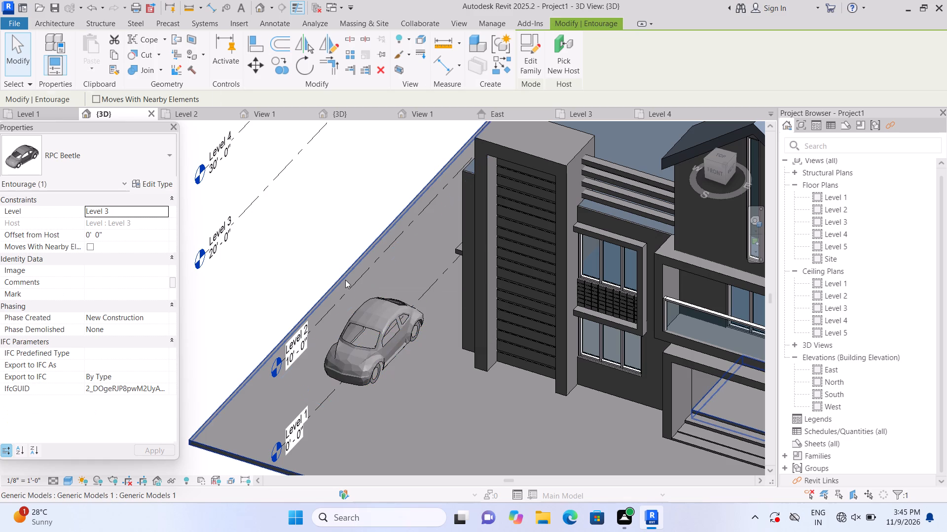
Shift the placed Beetle car slightly toward the louvred tower.
scroll(345, 280, down, 2)
scroll(384, 360, up, 2)
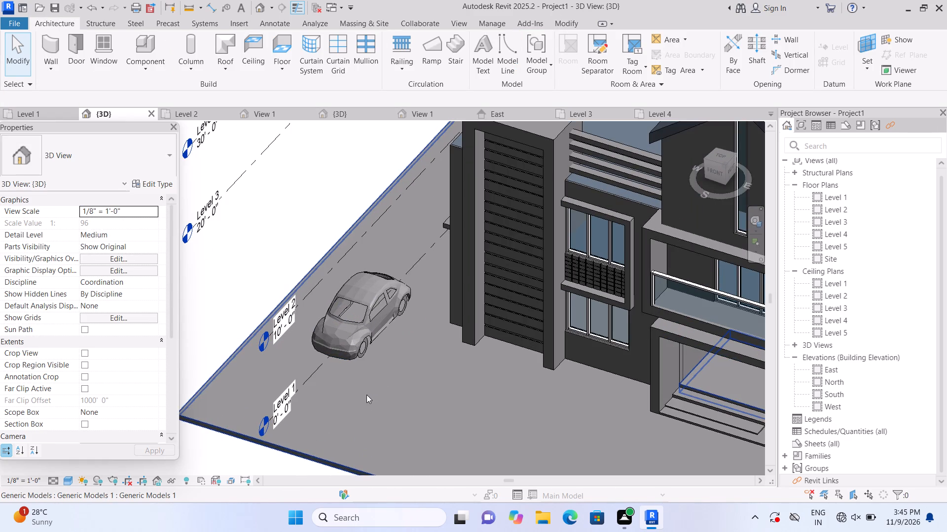
middle_drag(366, 395, 356, 446)
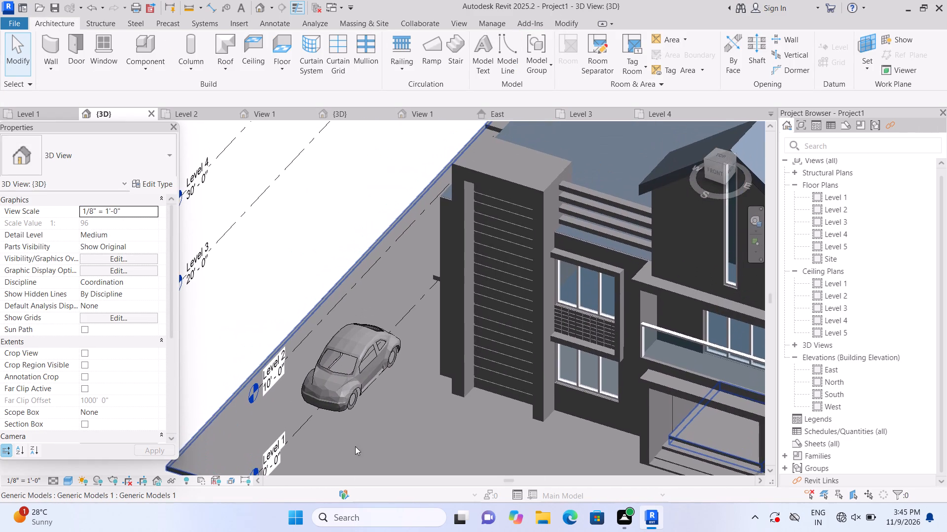
middle_drag(364, 405, 376, 360)
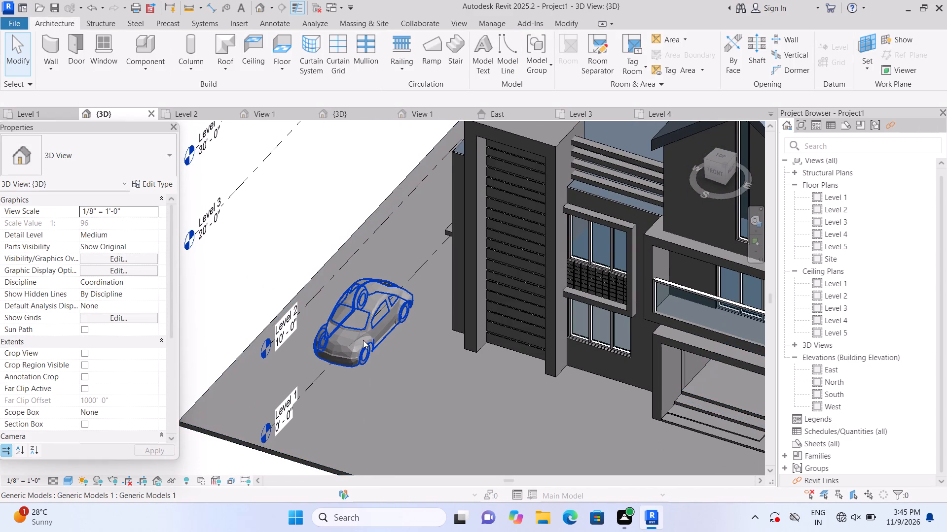
drag(363, 340, 368, 338)
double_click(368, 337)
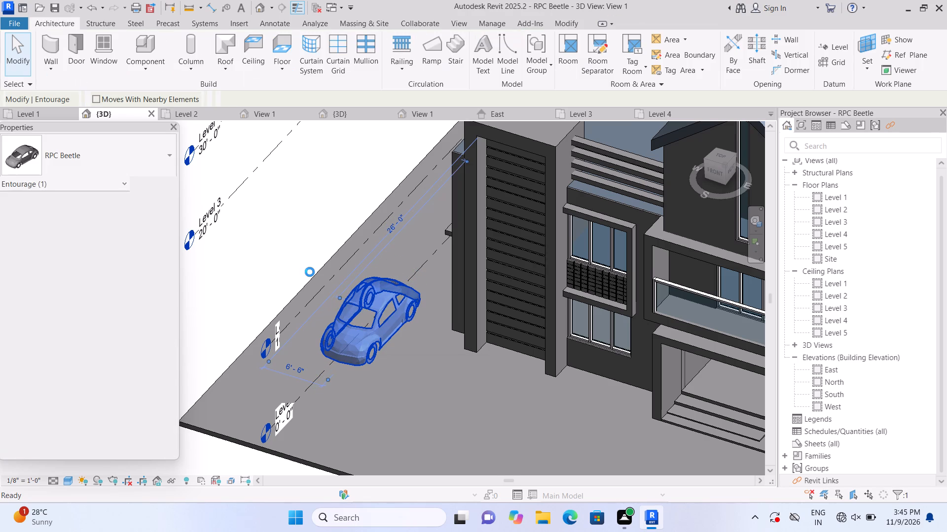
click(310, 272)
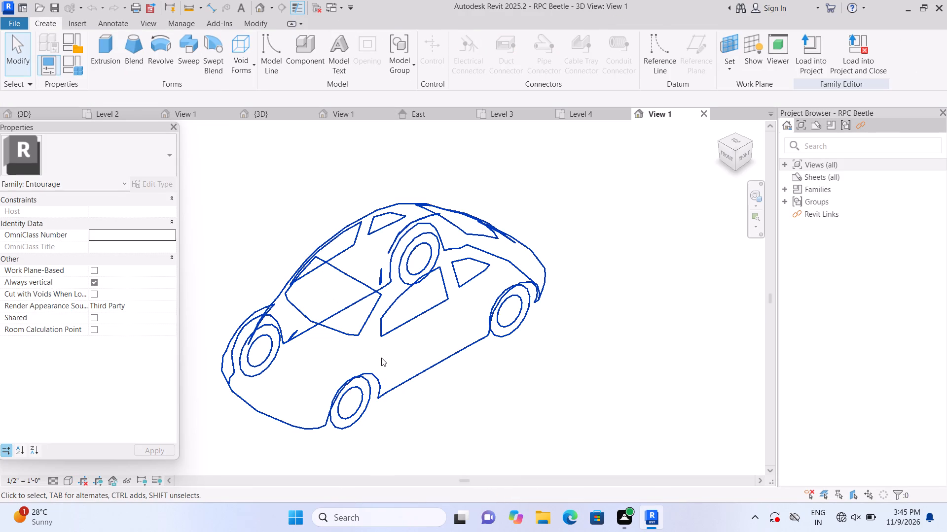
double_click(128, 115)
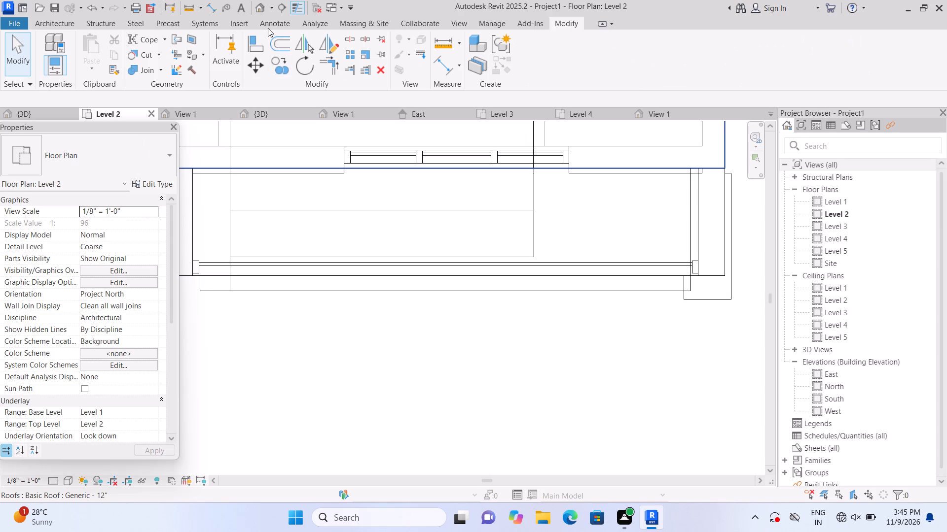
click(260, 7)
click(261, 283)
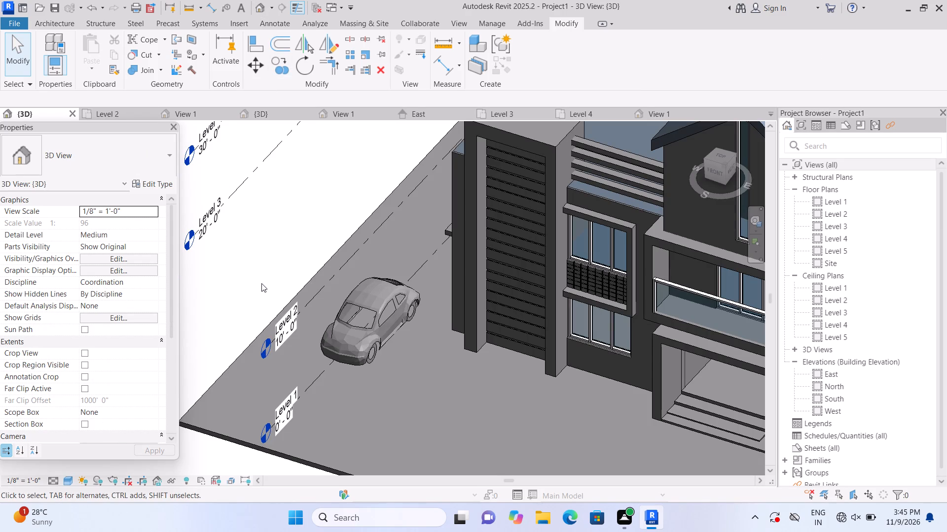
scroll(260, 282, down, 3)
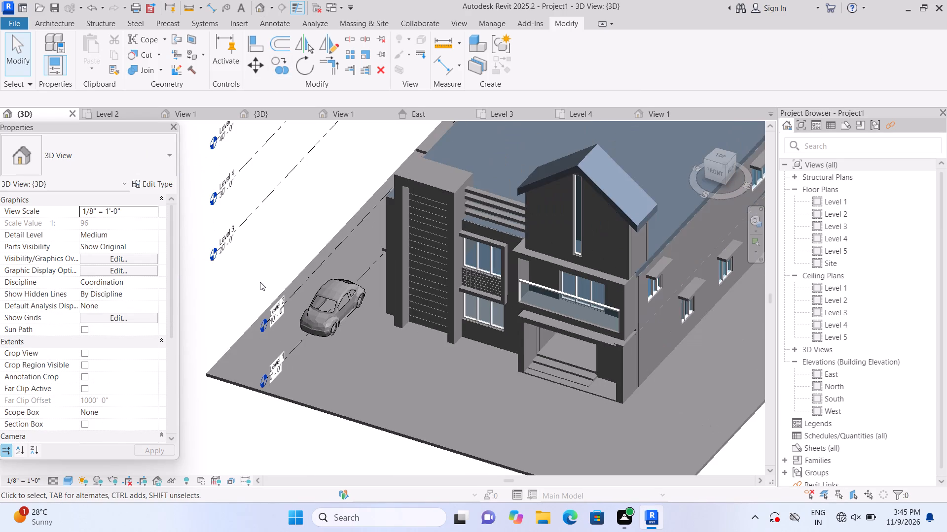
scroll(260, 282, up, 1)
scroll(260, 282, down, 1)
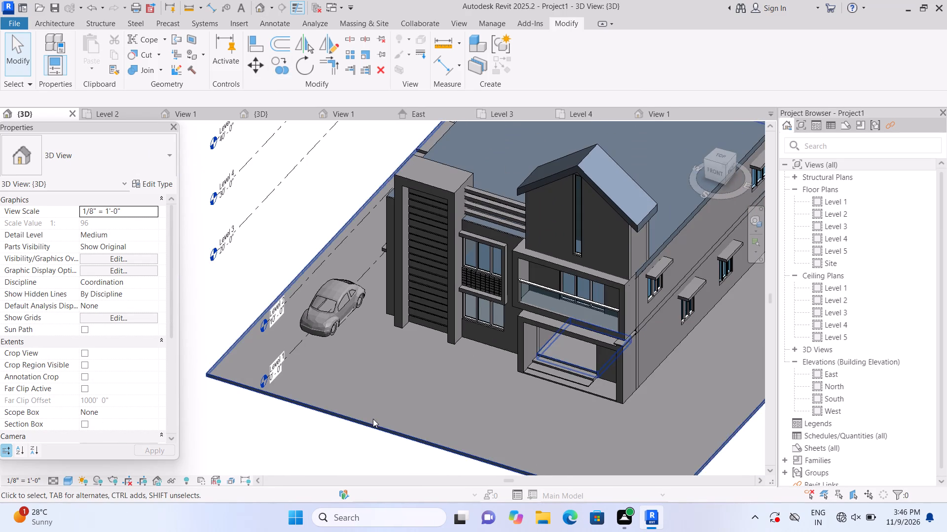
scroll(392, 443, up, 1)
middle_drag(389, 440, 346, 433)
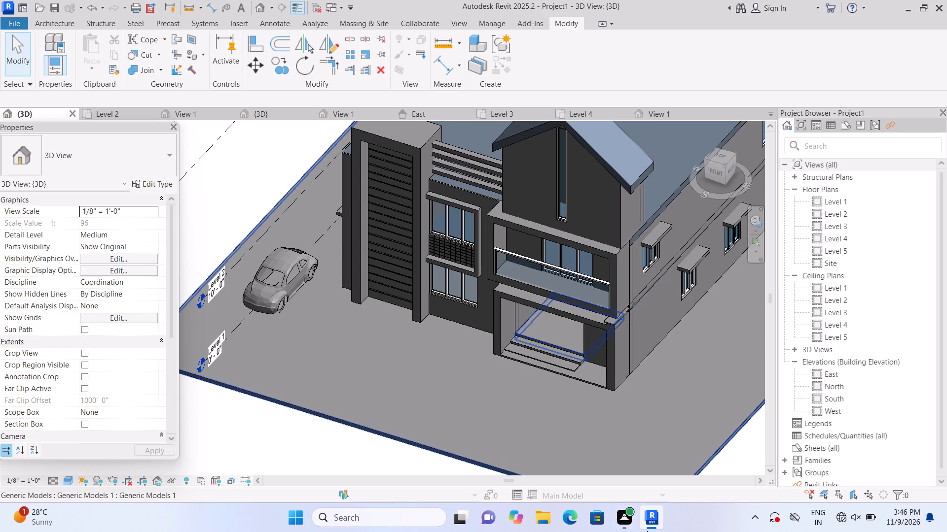
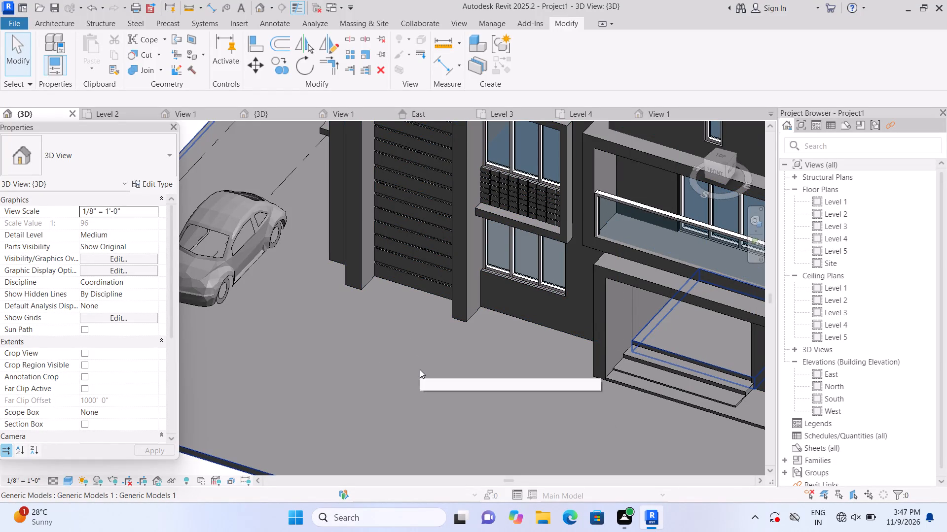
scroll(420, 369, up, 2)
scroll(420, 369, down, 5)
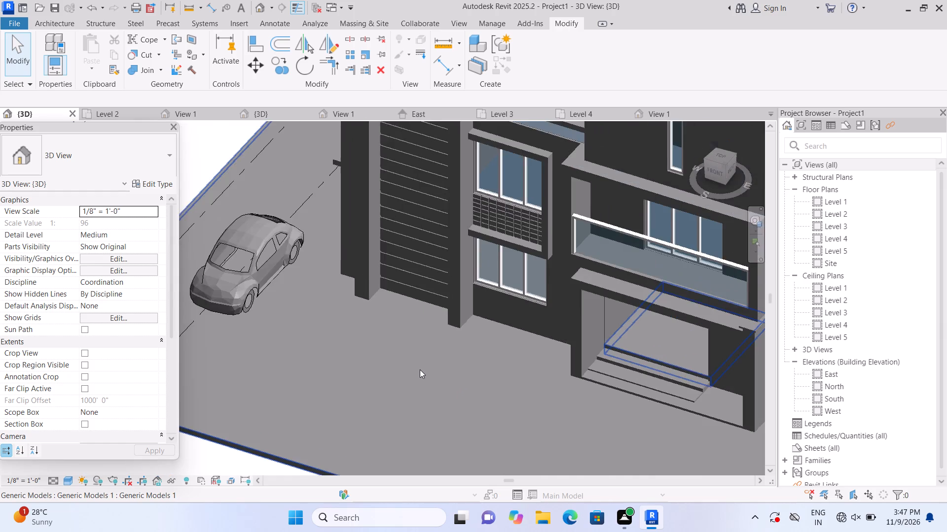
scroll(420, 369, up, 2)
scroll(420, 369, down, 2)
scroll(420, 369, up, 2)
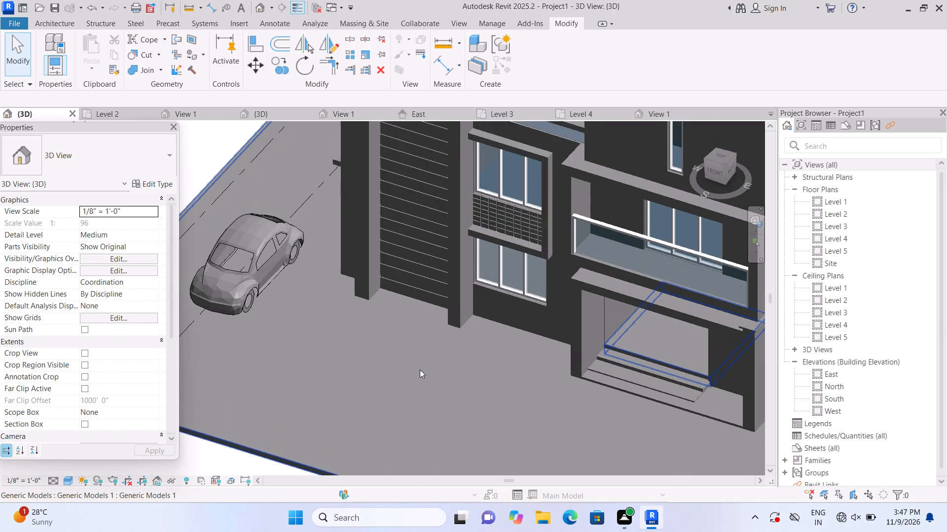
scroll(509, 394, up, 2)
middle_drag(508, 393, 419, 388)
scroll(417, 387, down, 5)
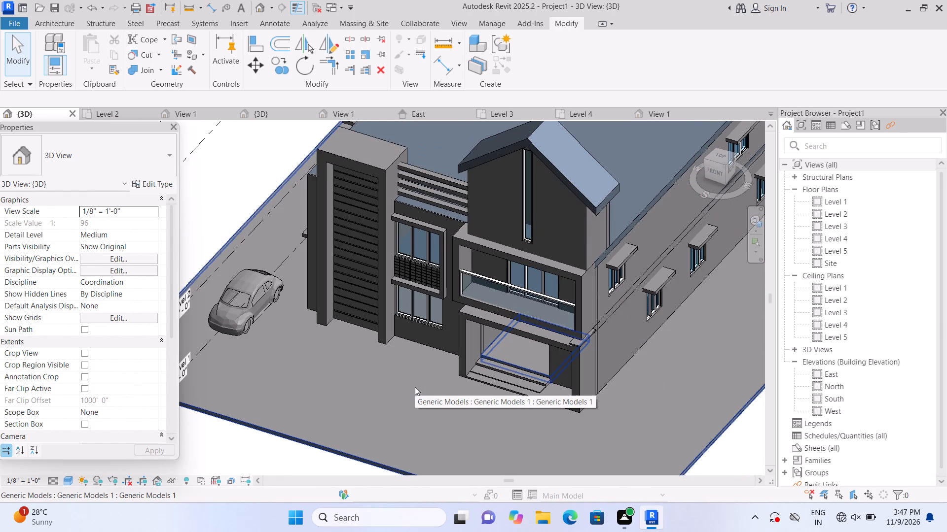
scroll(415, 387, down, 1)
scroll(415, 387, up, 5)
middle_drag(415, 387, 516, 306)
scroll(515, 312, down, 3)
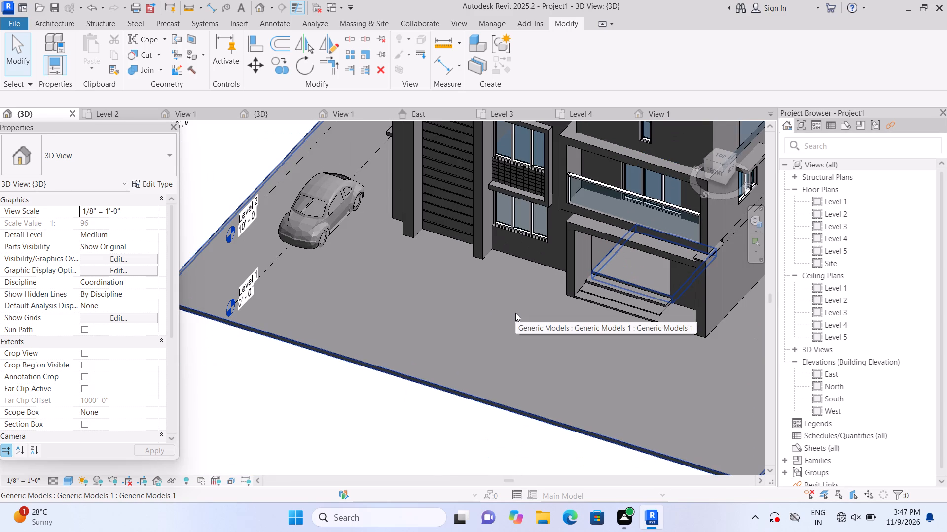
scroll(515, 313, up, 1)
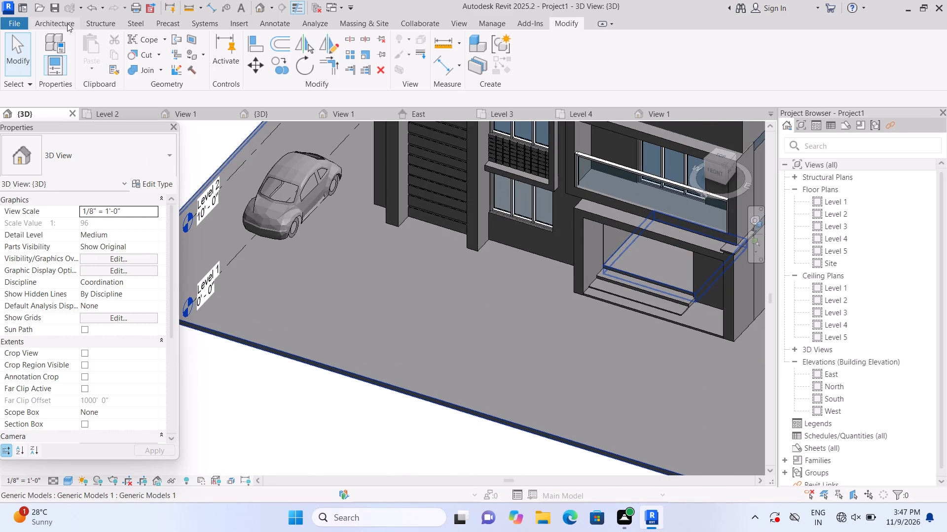
Start a new in-place model in the Generic Models category, keeping the suggested name.
click(68, 22)
click(155, 63)
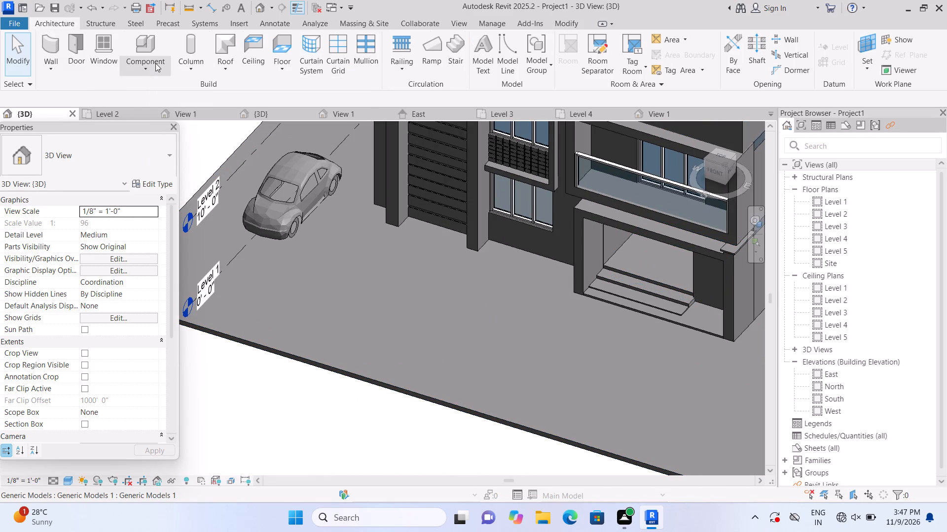
click(169, 114)
scroll(487, 251, down, 2)
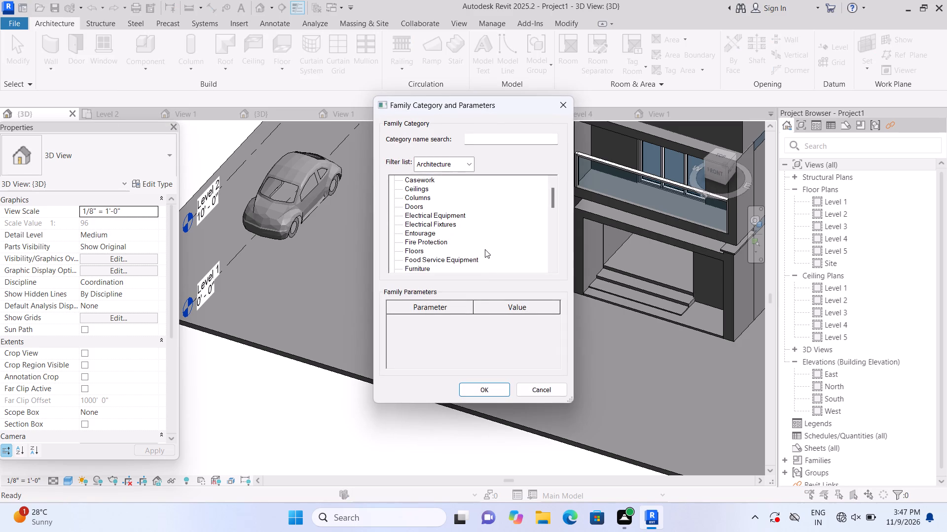
scroll(485, 249, down, 3)
click(440, 249)
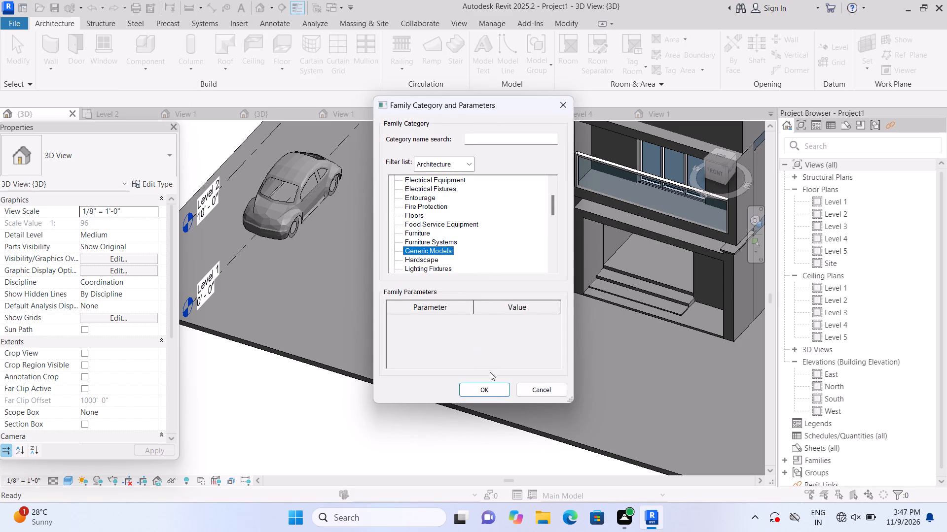
click(486, 390)
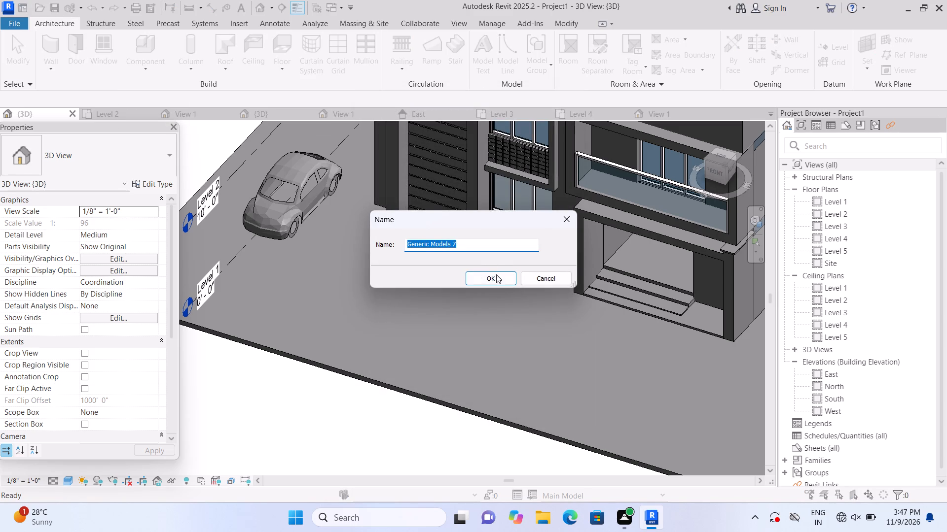
click(488, 279)
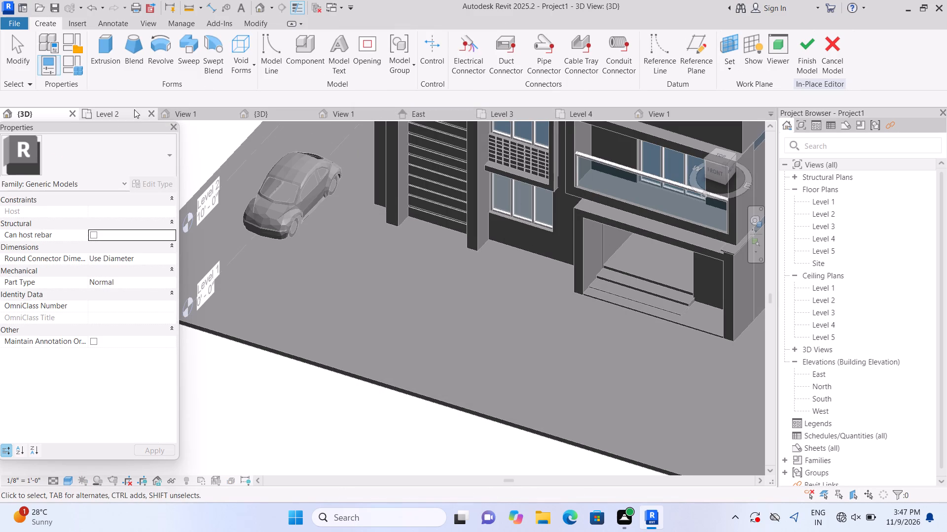
Extrude a narrow strip 2" deep and about 26' 6" long on the ground slab's top face, from beside the louvred tower to the front edge.
click(110, 64)
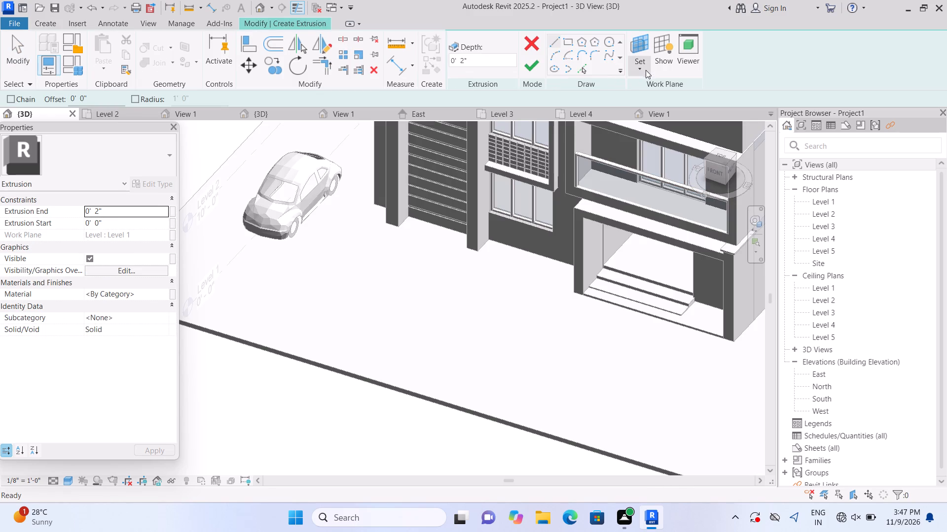
click(646, 69)
double_click(653, 116)
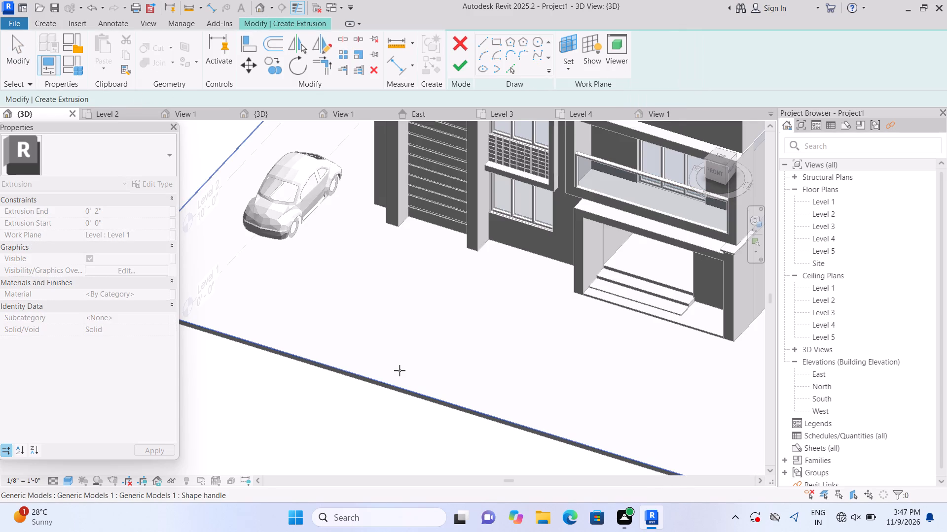
scroll(400, 370, up, 1)
click(400, 370)
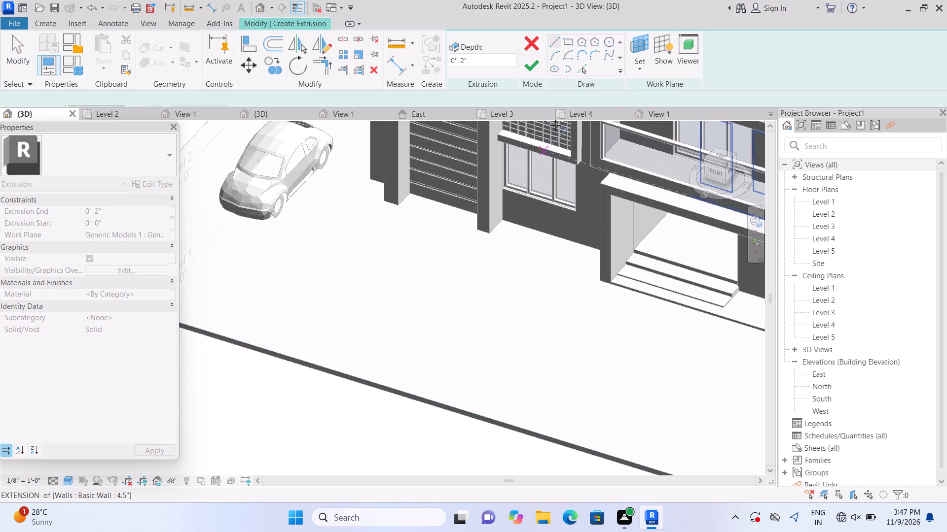
click(569, 42)
scroll(416, 213, up, 1)
scroll(292, 158, up, 1)
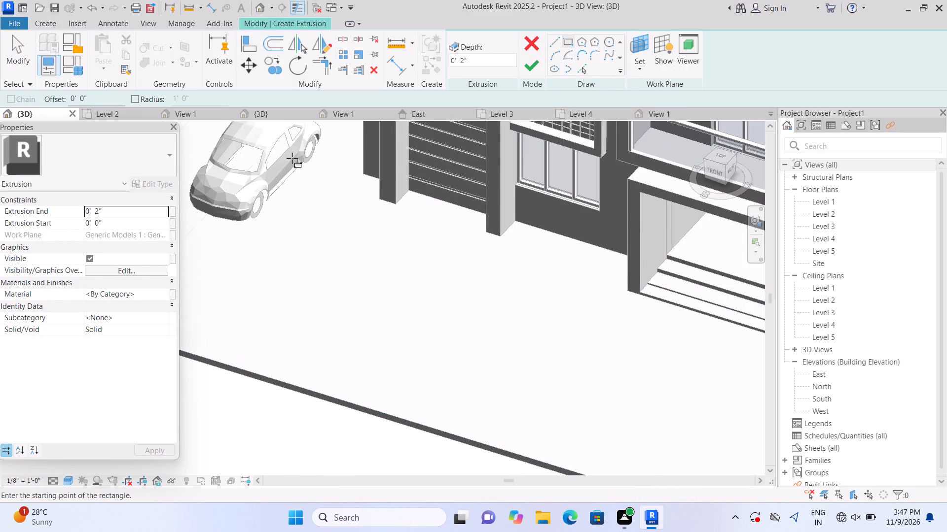
click(362, 175)
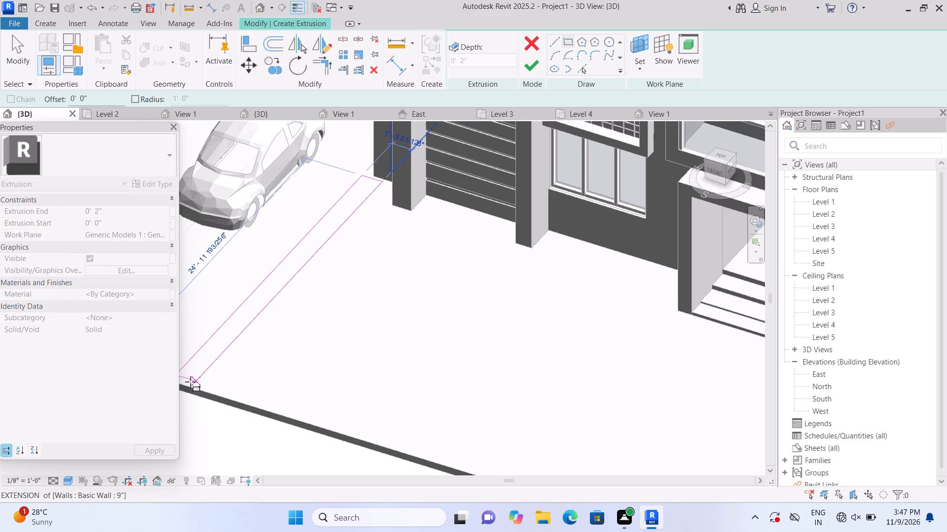
scroll(181, 384, up, 1)
middle_drag(188, 390, 258, 396)
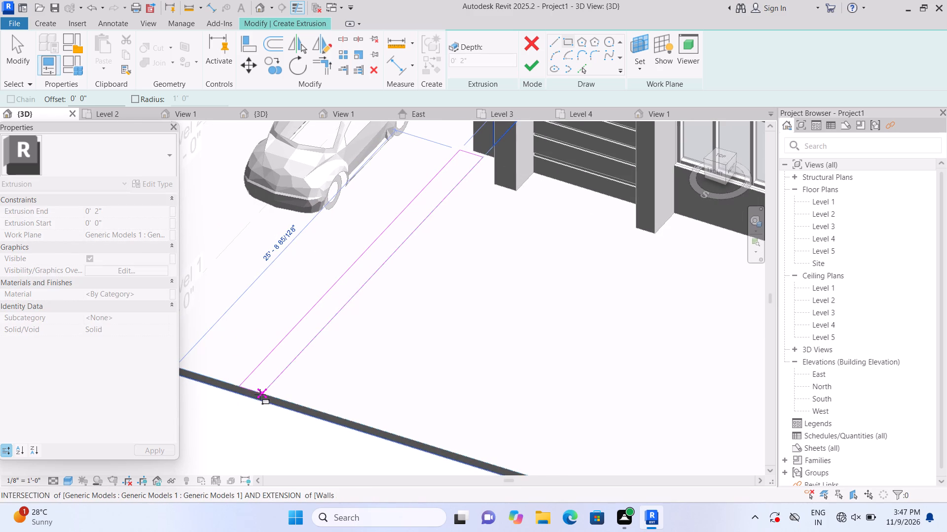
scroll(244, 391, up, 3)
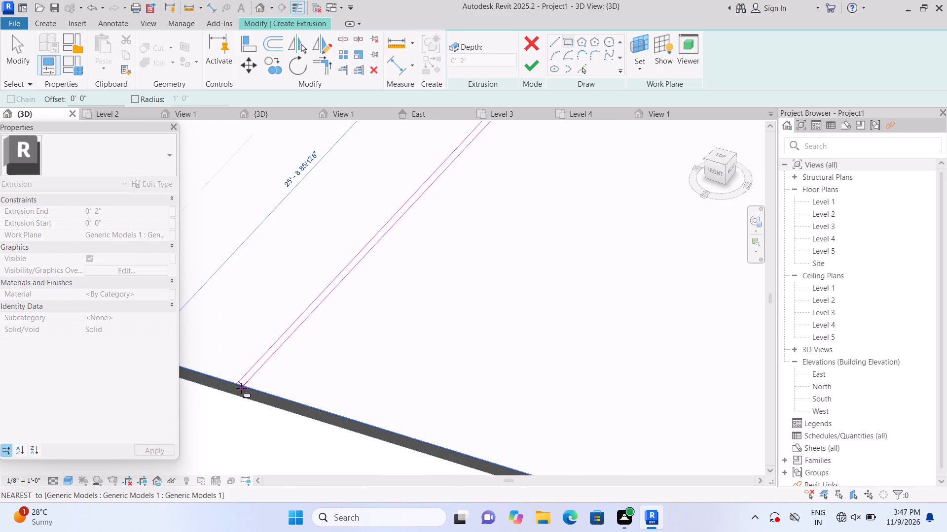
click(241, 388)
scroll(241, 388, down, 6)
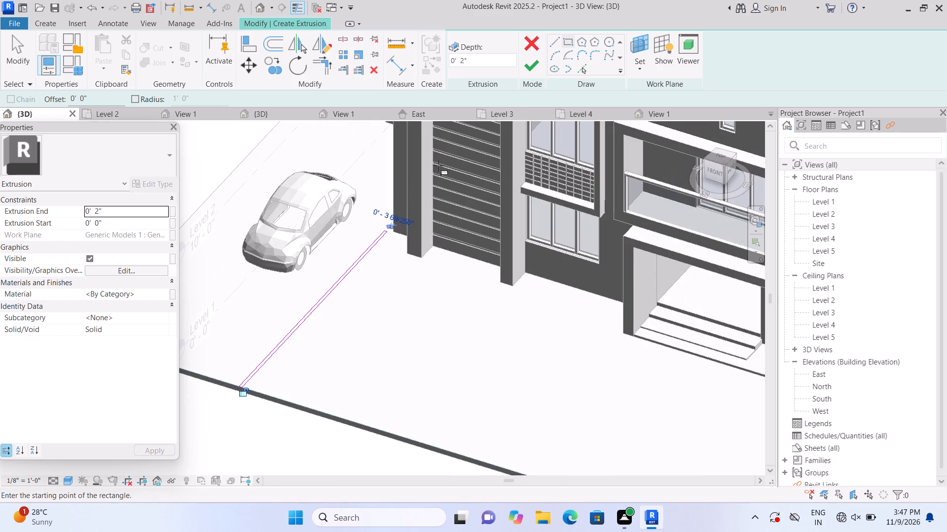
click(528, 68)
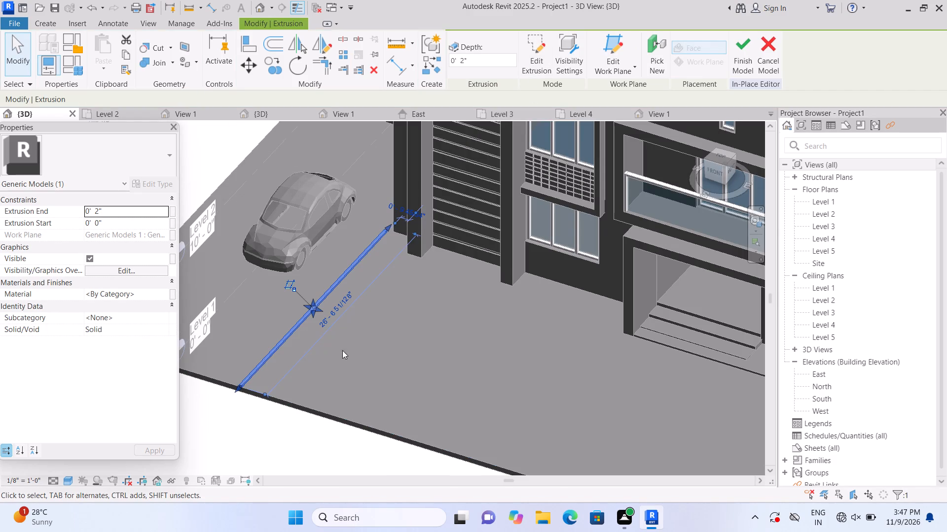
Delete the narrow strip extrusion running from the louvred tower to the ground slab's front edge.
click(270, 419)
scroll(257, 407, up, 3)
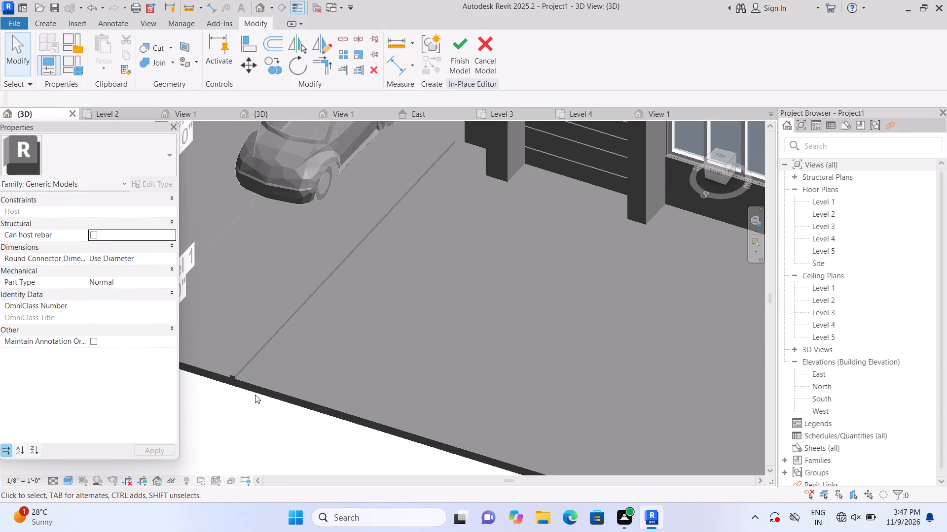
scroll(258, 360, up, 2)
click(258, 360)
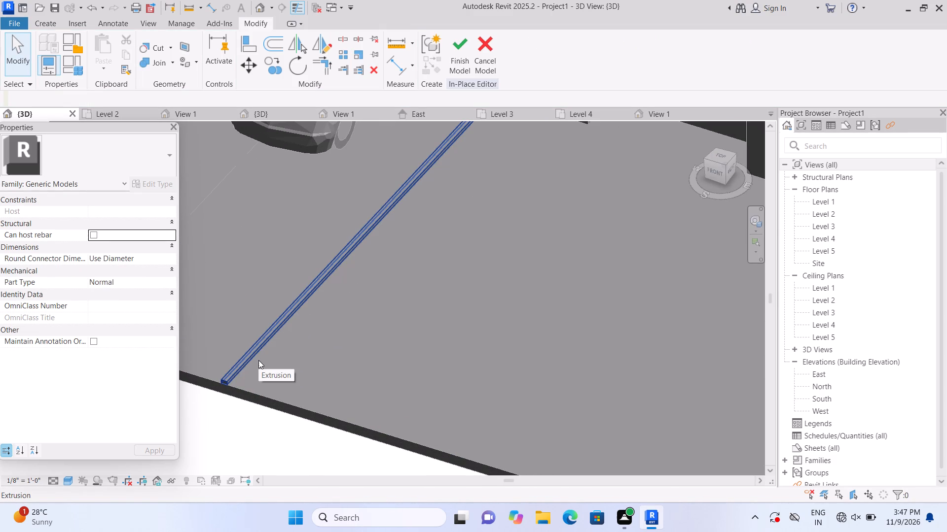
key(Delete)
click(246, 350)
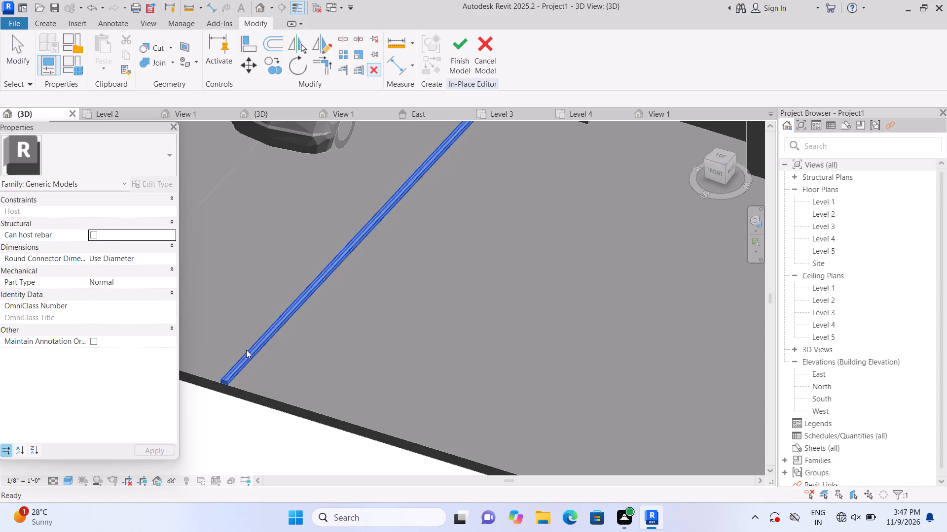
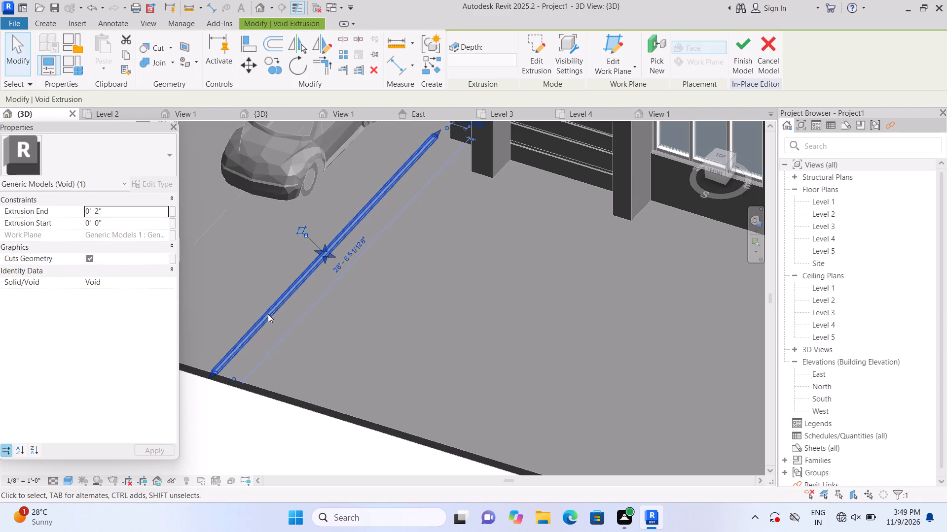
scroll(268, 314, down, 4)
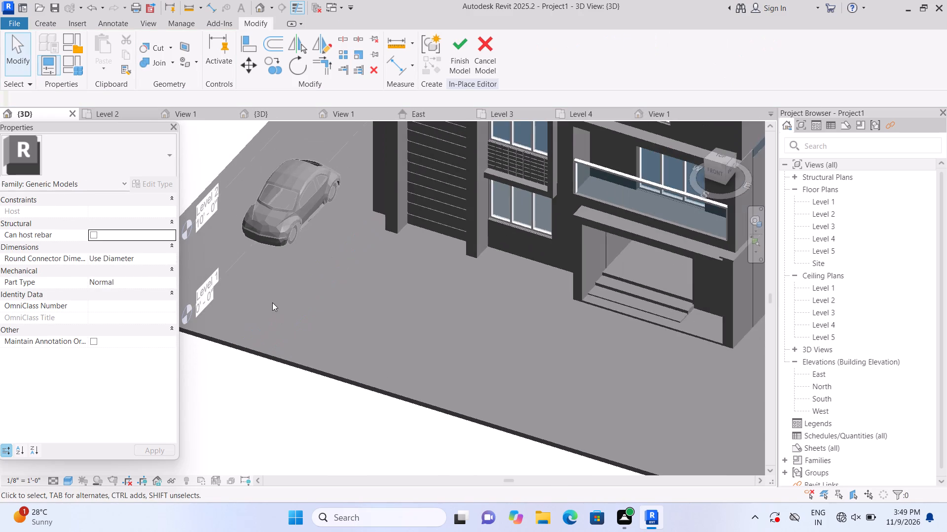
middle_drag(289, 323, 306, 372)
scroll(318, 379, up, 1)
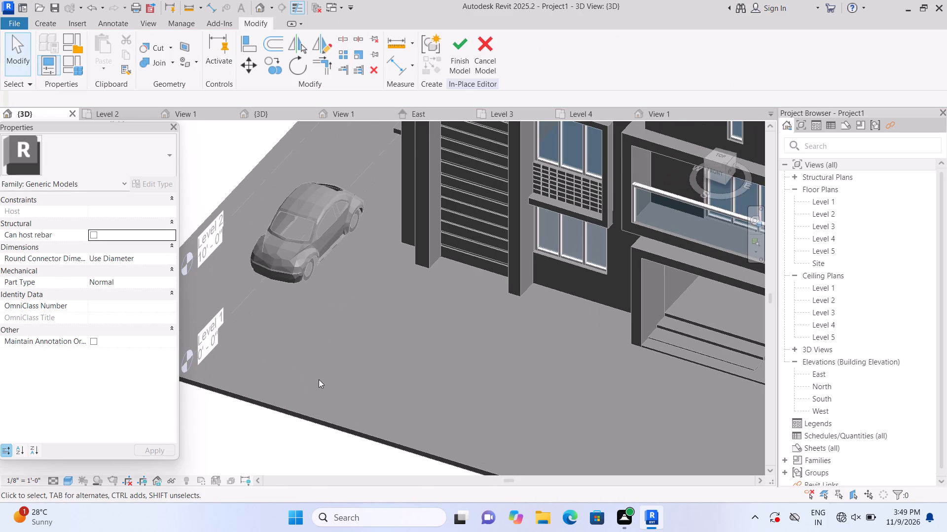
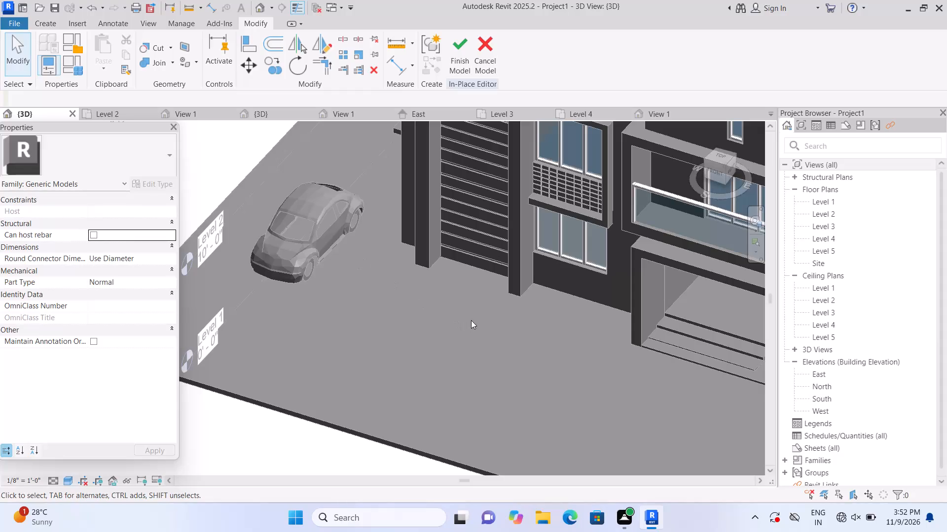
Examine the forecourt slab around the car, the louvred tower and the entrance steps, up close and in overview.
scroll(456, 373, up, 4)
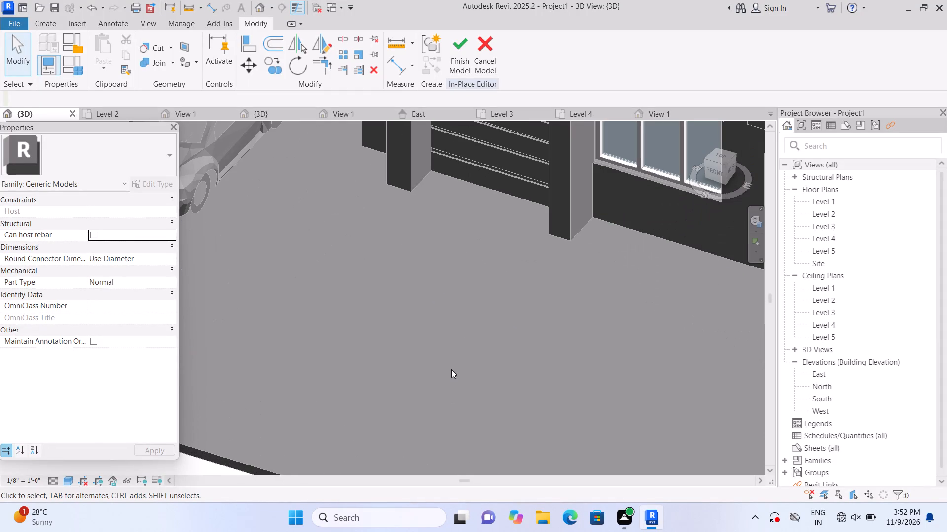
scroll(456, 366, down, 5)
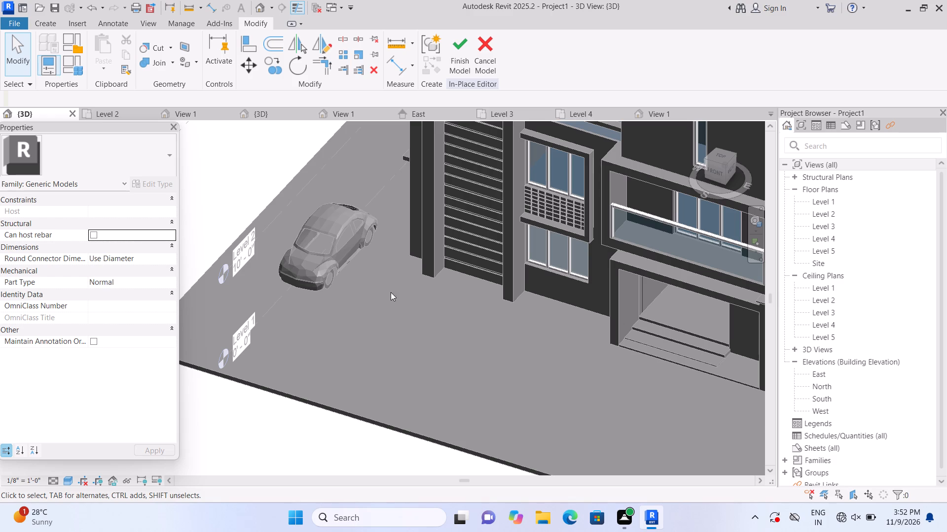
scroll(289, 220, up, 5)
scroll(294, 225, down, 9)
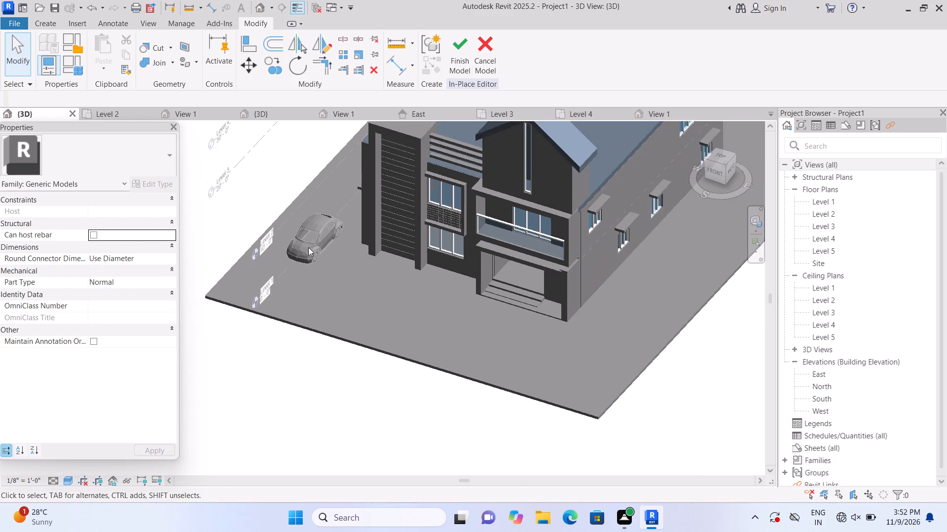
scroll(361, 282, up, 4)
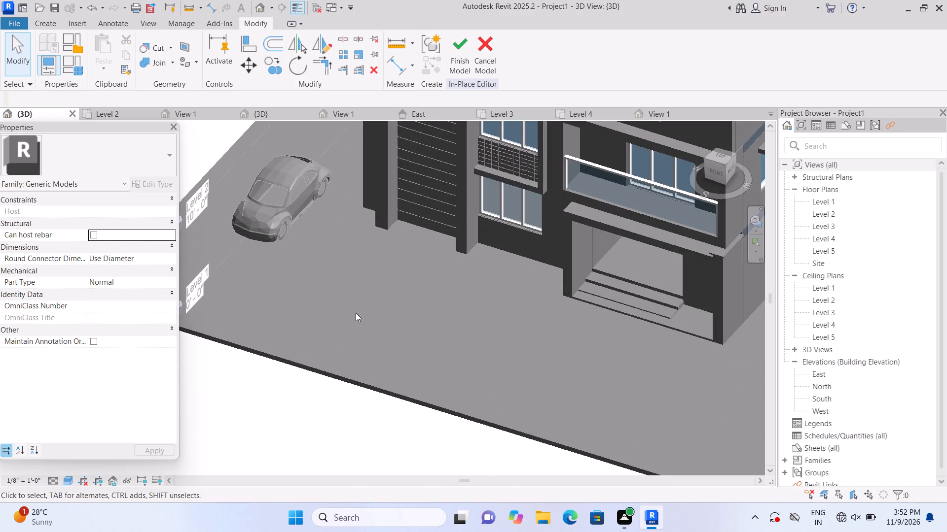
scroll(356, 313, up, 1)
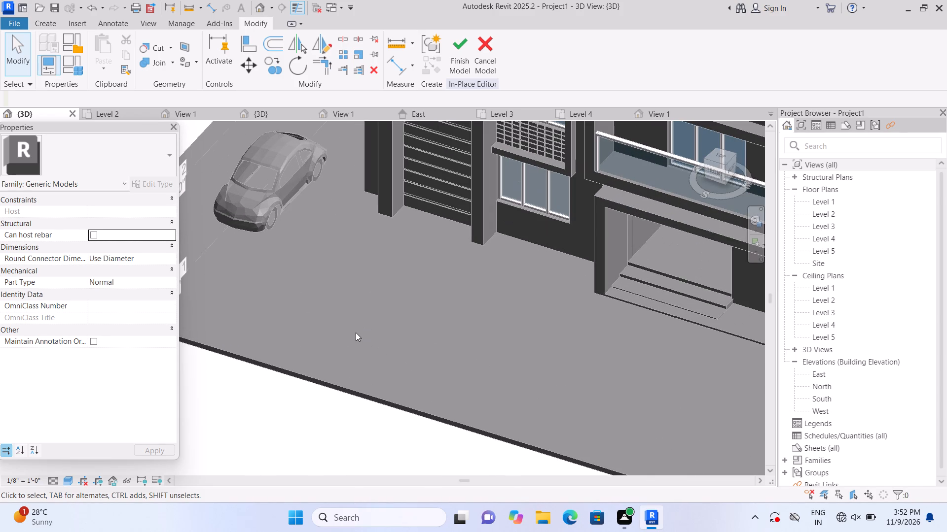
scroll(472, 312, down, 6)
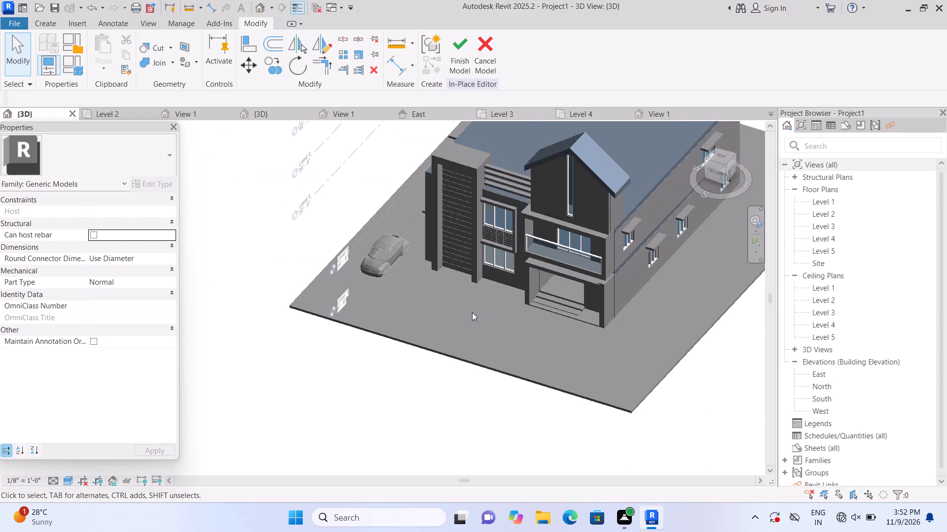
scroll(472, 312, up, 6)
middle_drag(471, 312, 422, 346)
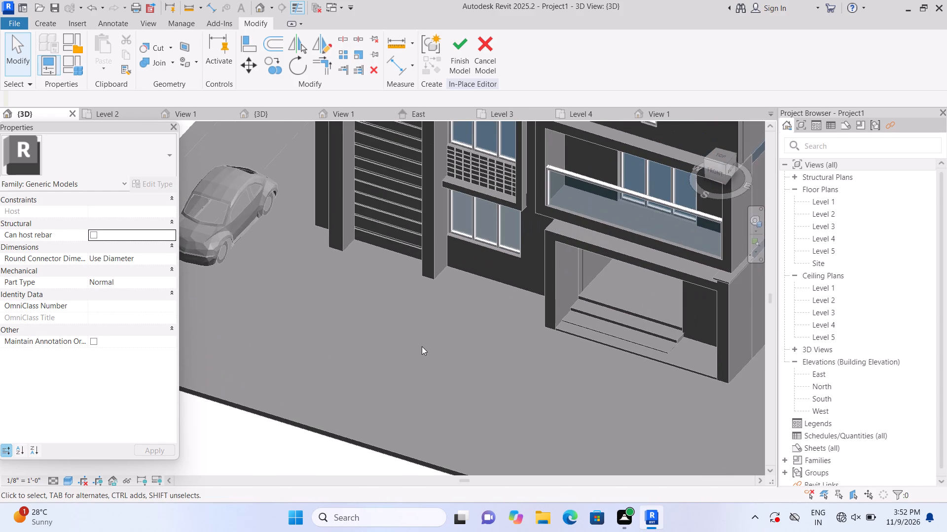
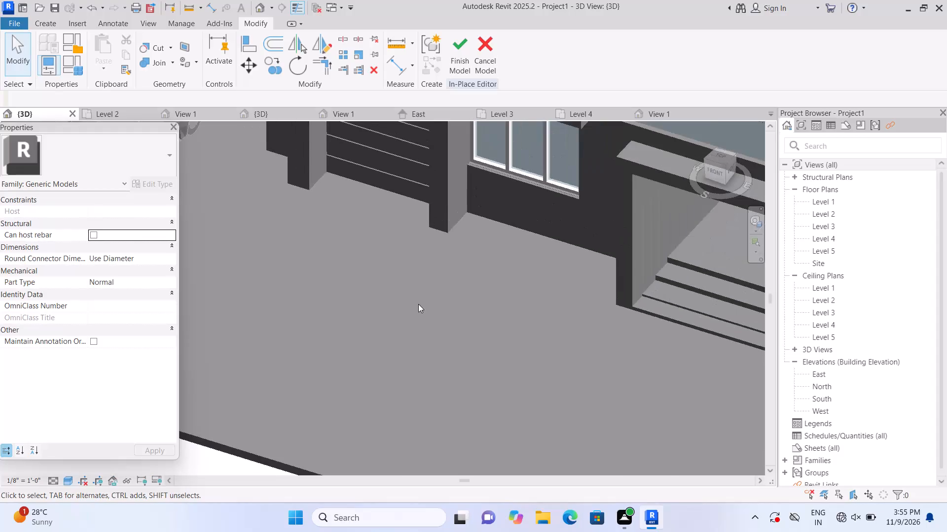
Examine the forecourt slab between the car, the louvred tower and the entrance steps, including the slab's front edge.
scroll(419, 303, down, 5)
scroll(302, 286, up, 5)
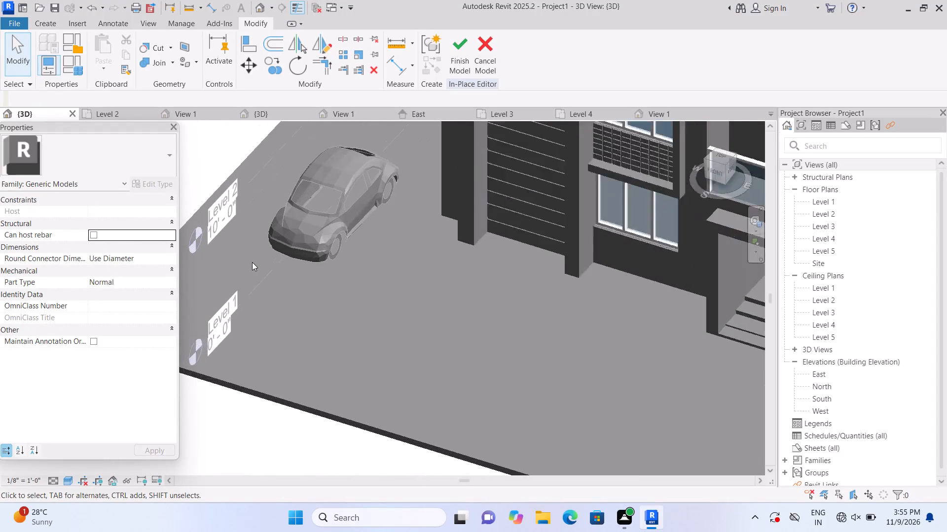
scroll(252, 262, up, 4)
scroll(252, 262, down, 1)
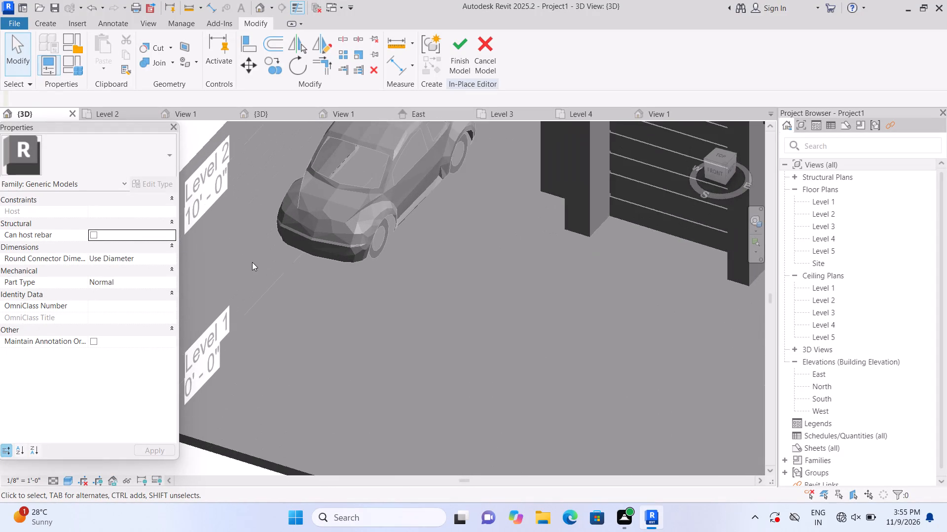
scroll(252, 262, down, 10)
scroll(354, 341, up, 2)
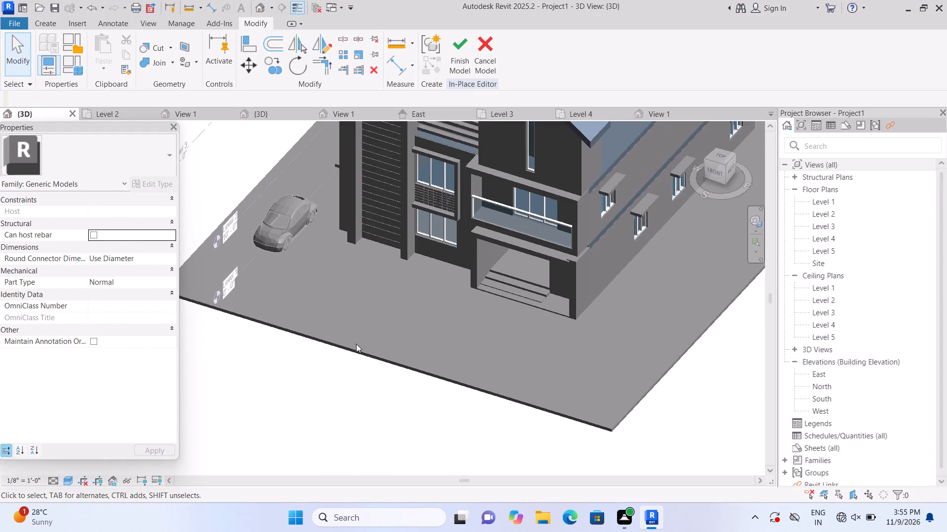
scroll(356, 344, up, 2)
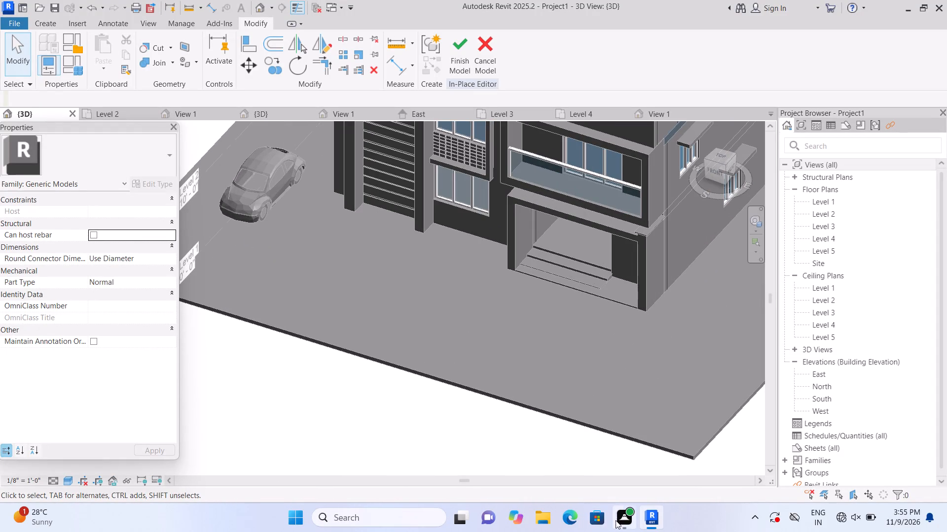
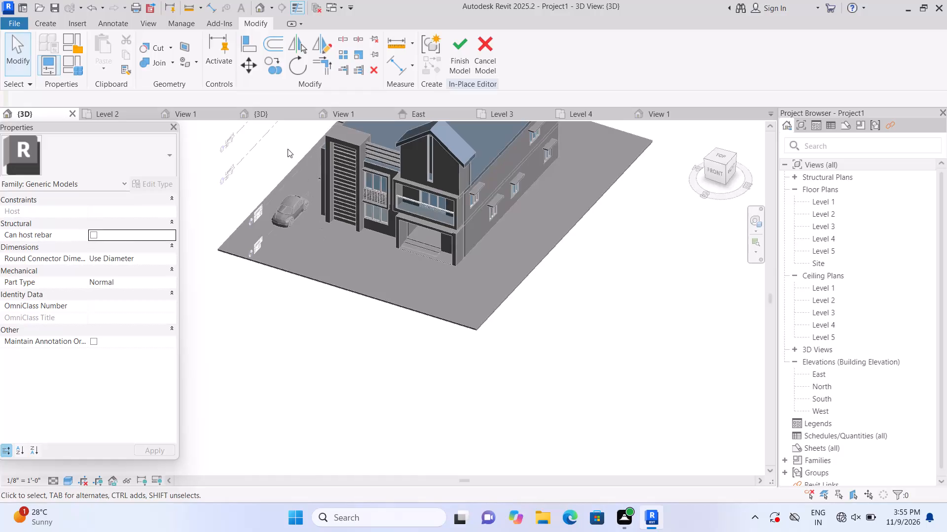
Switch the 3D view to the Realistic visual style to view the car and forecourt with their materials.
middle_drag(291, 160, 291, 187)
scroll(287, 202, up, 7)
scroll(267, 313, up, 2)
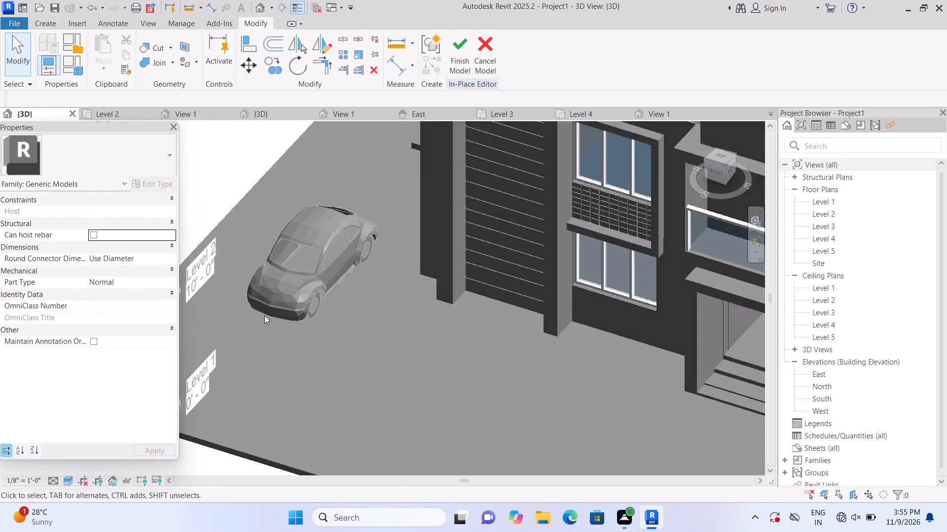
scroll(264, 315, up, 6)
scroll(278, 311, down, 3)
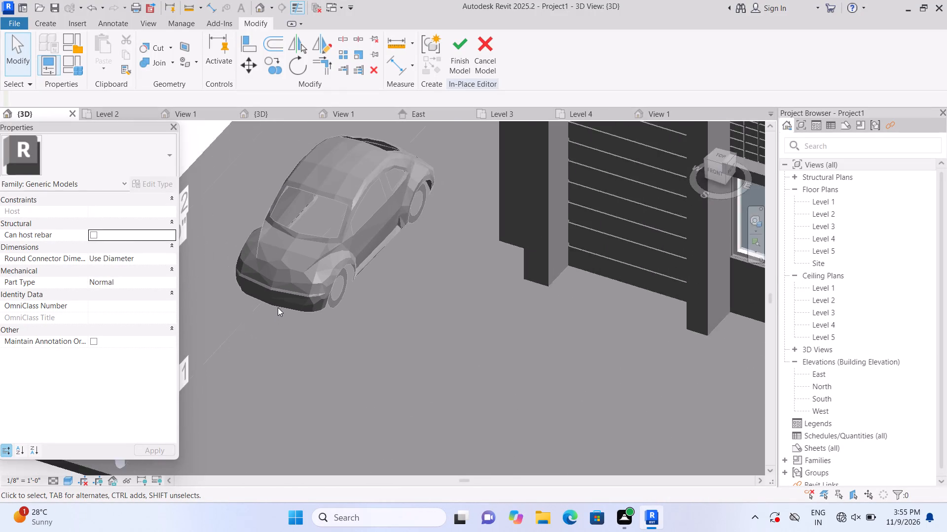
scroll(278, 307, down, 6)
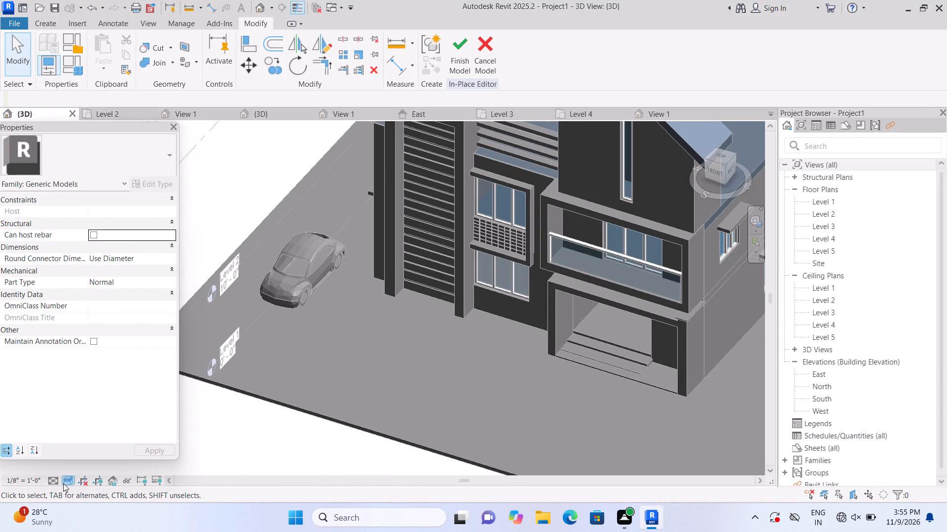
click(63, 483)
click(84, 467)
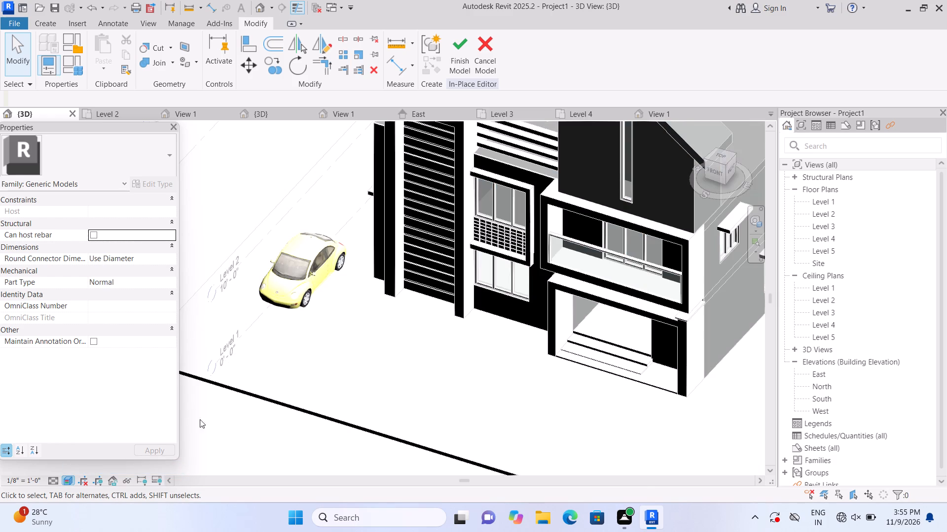
Finish the in-place model without any geometry and accept deletion of the empty family.
scroll(294, 393, down, 2)
scroll(295, 389, up, 6)
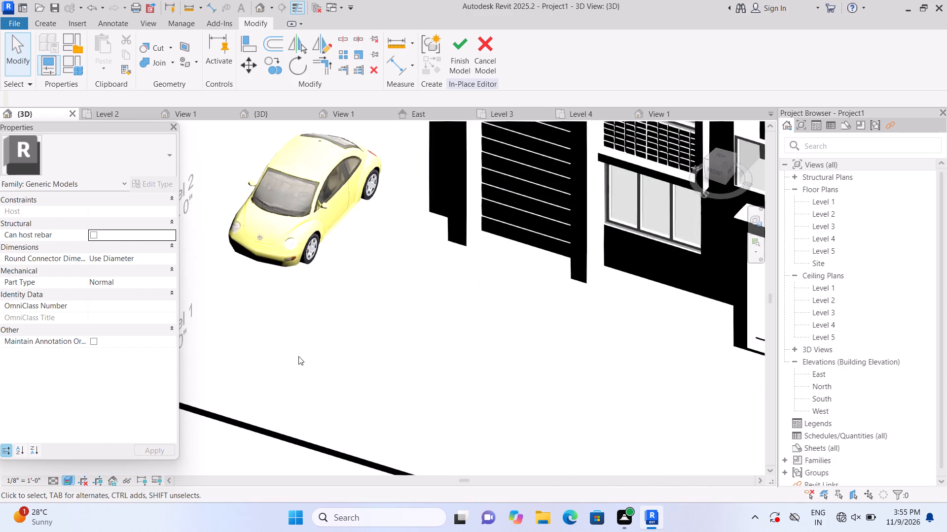
scroll(298, 356, down, 6)
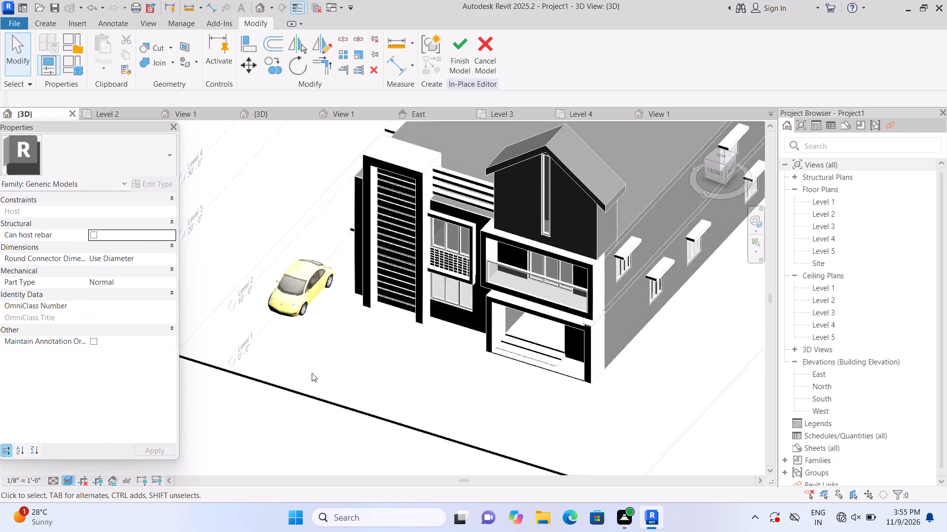
scroll(341, 386, up, 2)
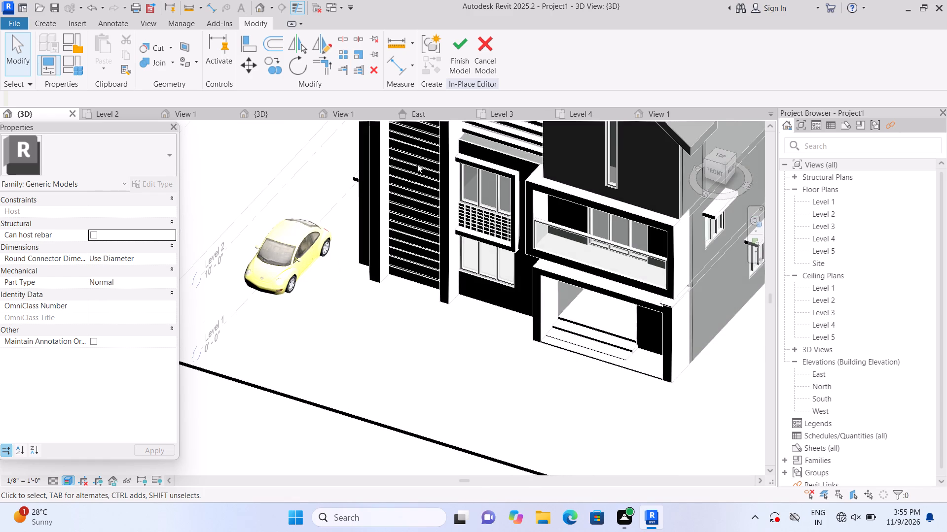
click(466, 66)
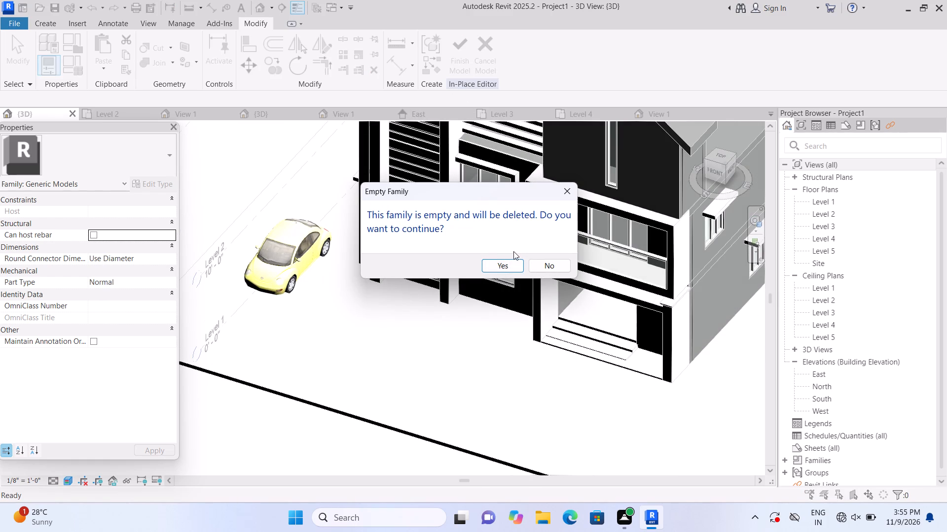
click(508, 265)
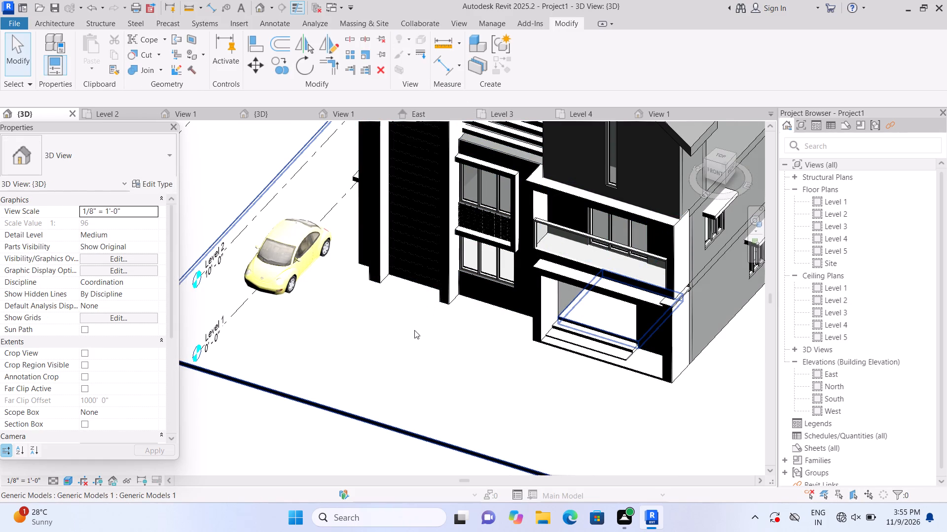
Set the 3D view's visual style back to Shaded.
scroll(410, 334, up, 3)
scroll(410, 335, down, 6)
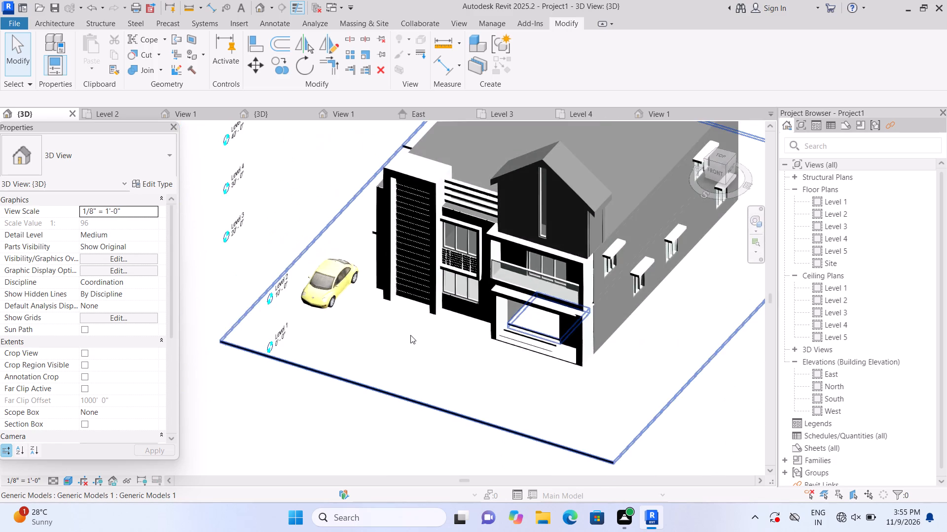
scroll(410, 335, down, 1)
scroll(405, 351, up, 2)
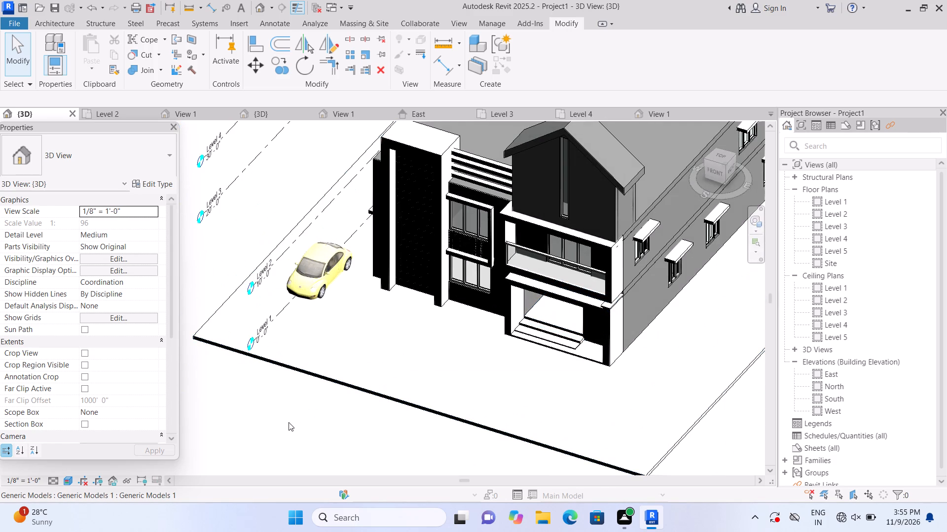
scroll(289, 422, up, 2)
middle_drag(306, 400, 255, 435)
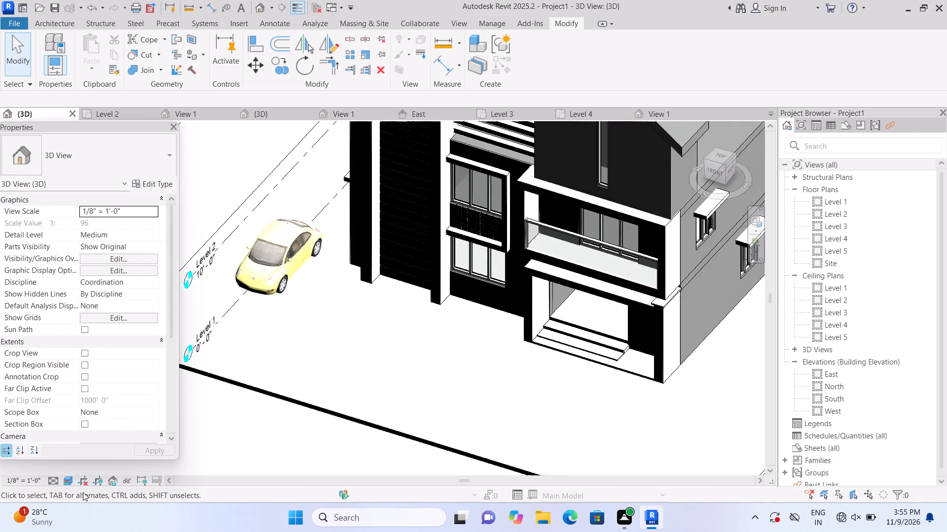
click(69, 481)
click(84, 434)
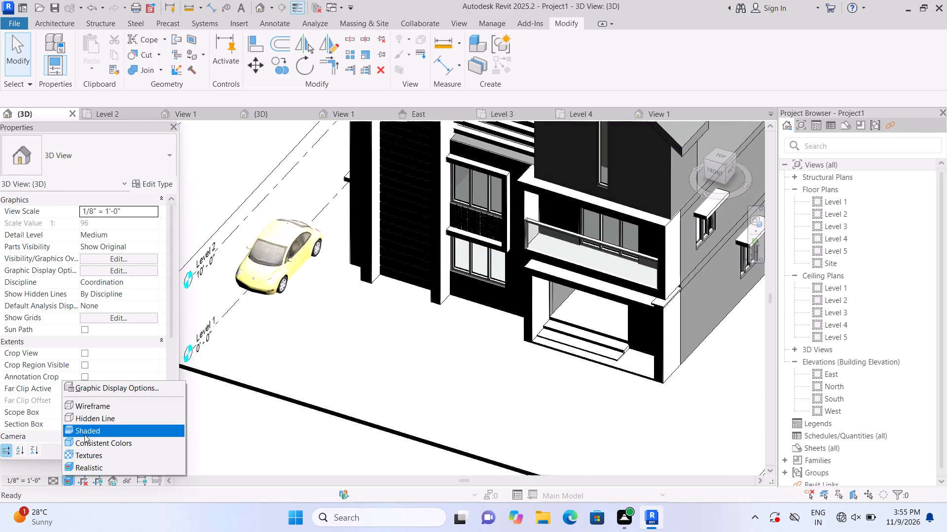
Examine the forecourt slab's front edge, the area around the car and entrance steps, and the base of the louvred tower.
scroll(313, 371, down, 3)
scroll(321, 387, up, 2)
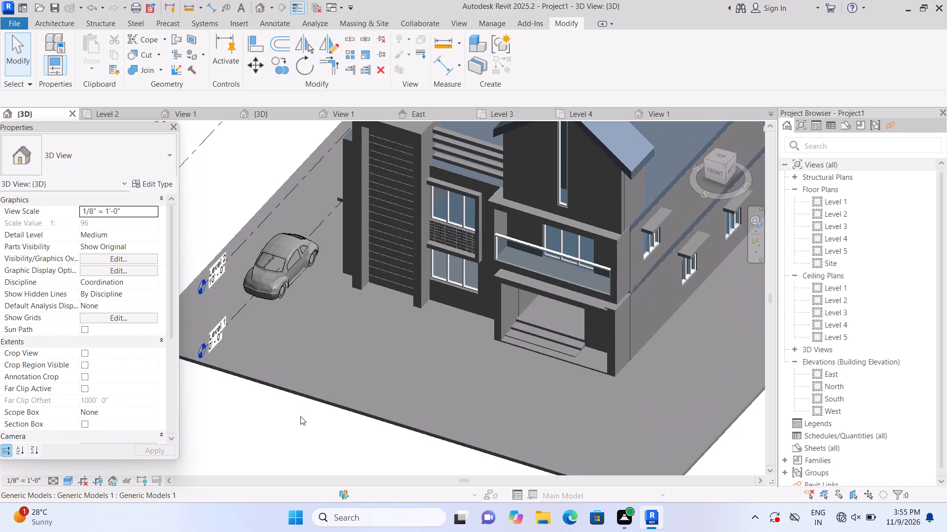
scroll(254, 434, up, 1)
scroll(249, 429, down, 2)
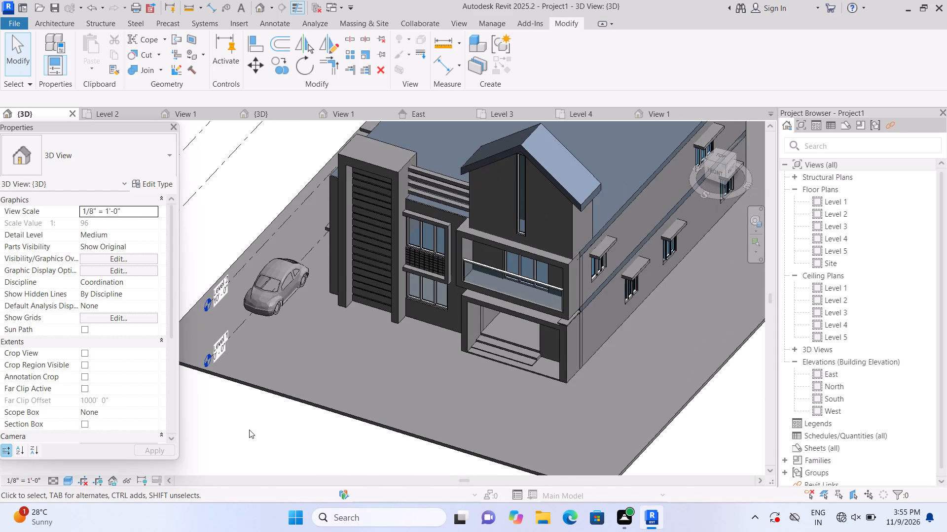
scroll(252, 427, down, 2)
scroll(278, 413, up, 2)
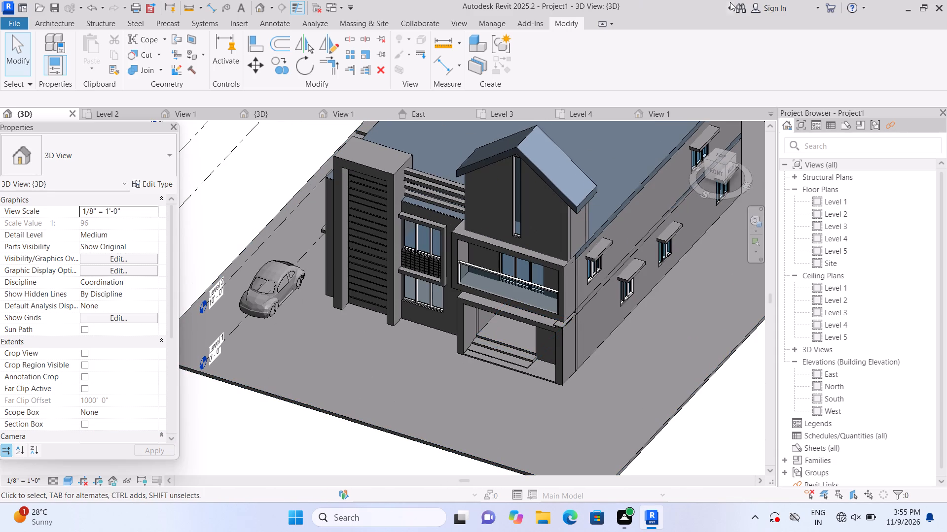
scroll(946, 87, up, 1)
scroll(915, 38, up, 1)
scroll(769, 79, up, 2)
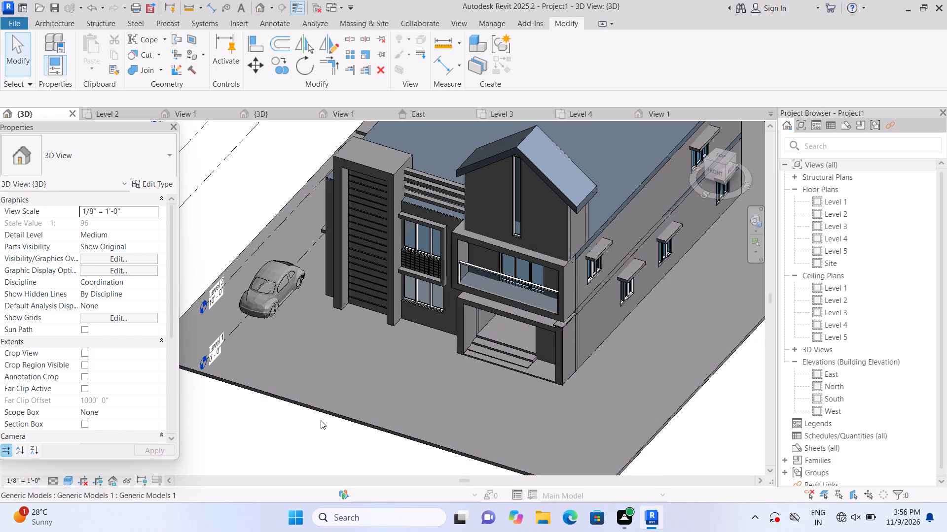
scroll(333, 436, up, 2)
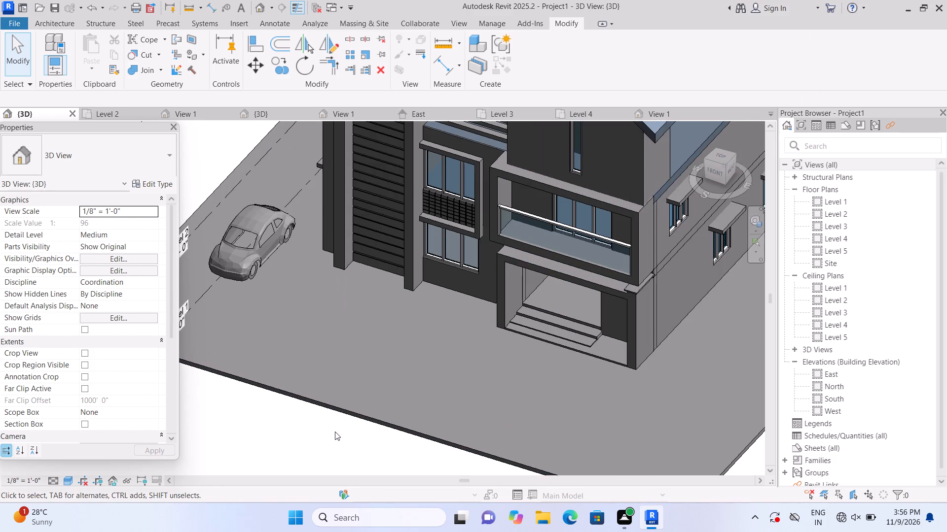
scroll(335, 432, up, 2)
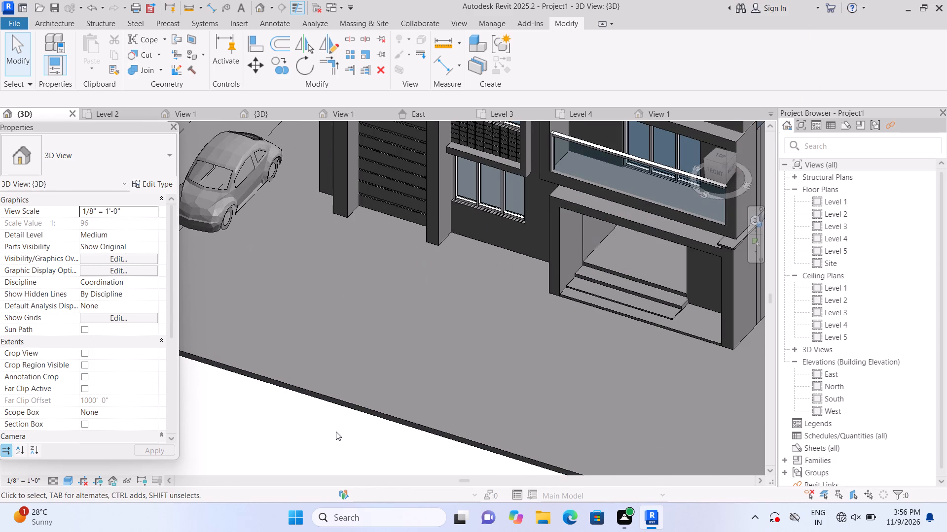
scroll(381, 366, down, 3)
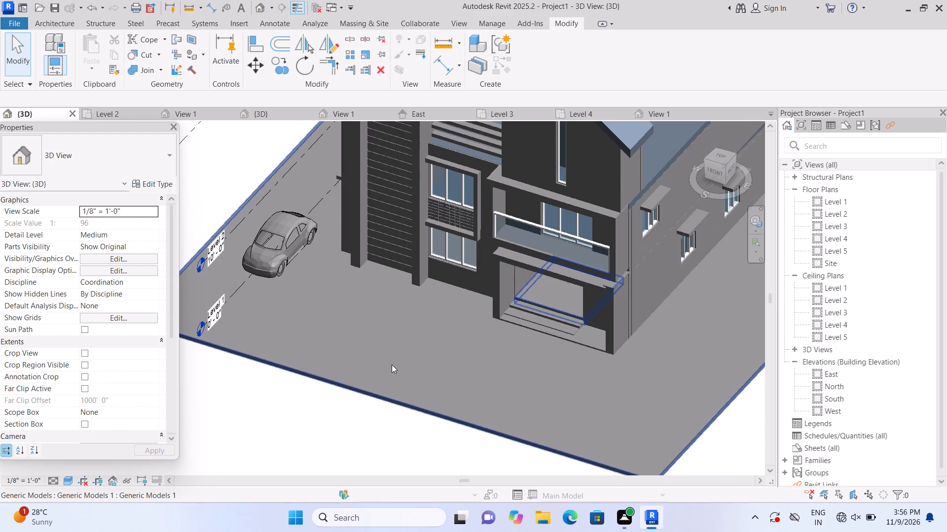
scroll(337, 372, up, 3)
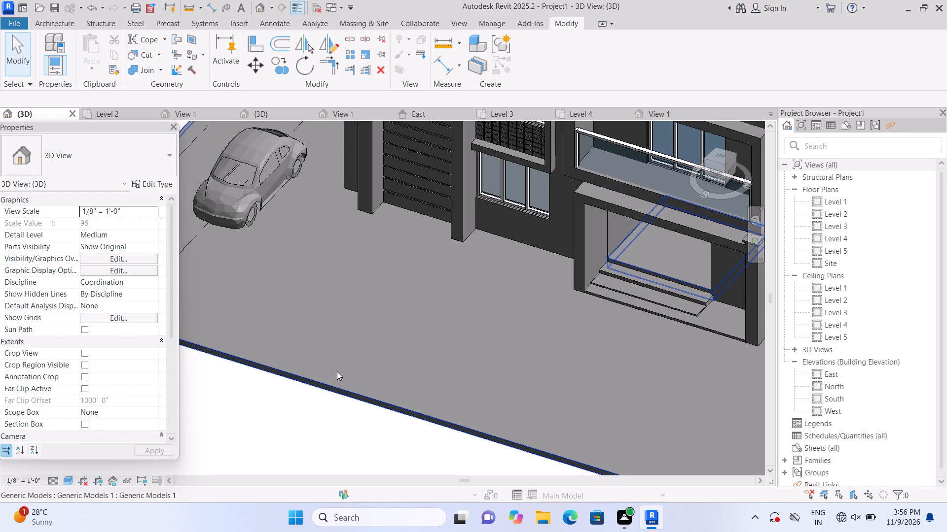
scroll(337, 371, up, 1)
scroll(375, 315, up, 2)
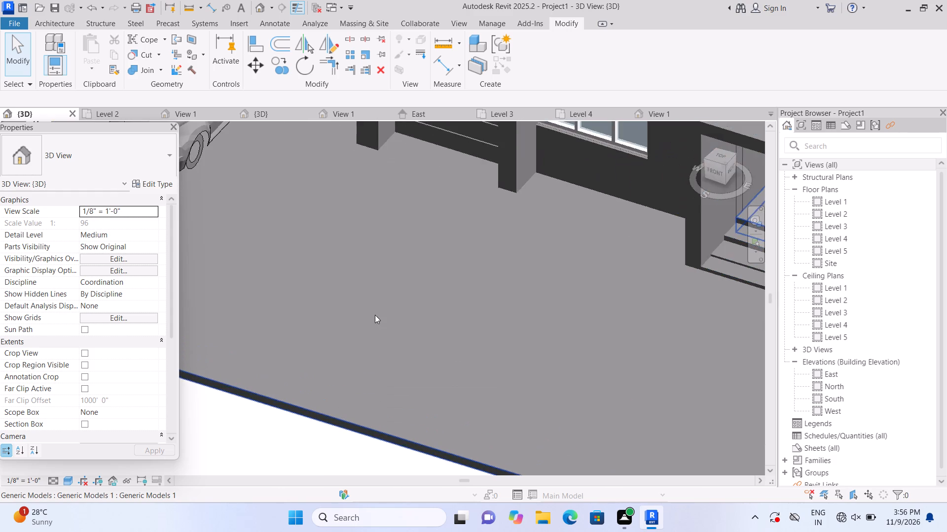
scroll(375, 315, down, 5)
scroll(370, 333, up, 1)
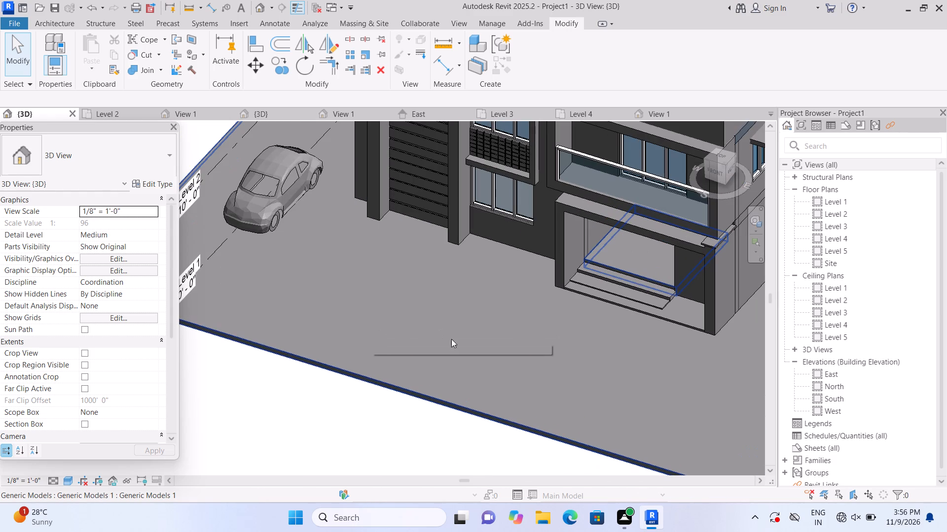
middle_drag(384, 286, 421, 366)
scroll(422, 366, up, 3)
scroll(404, 277, up, 3)
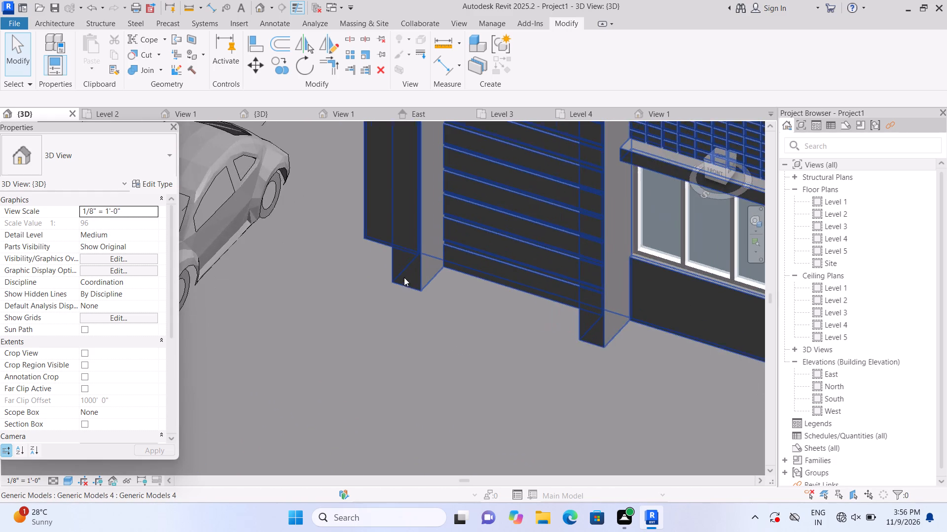
scroll(435, 281, up, 2)
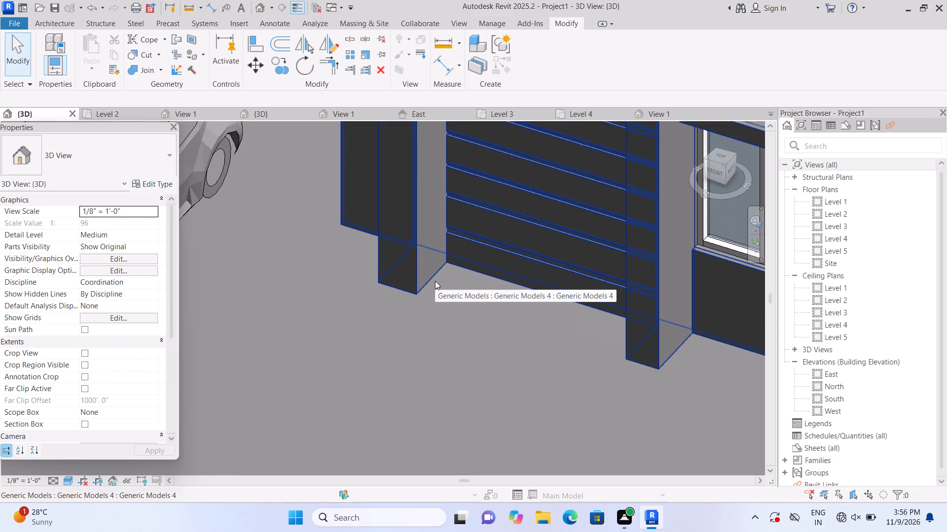
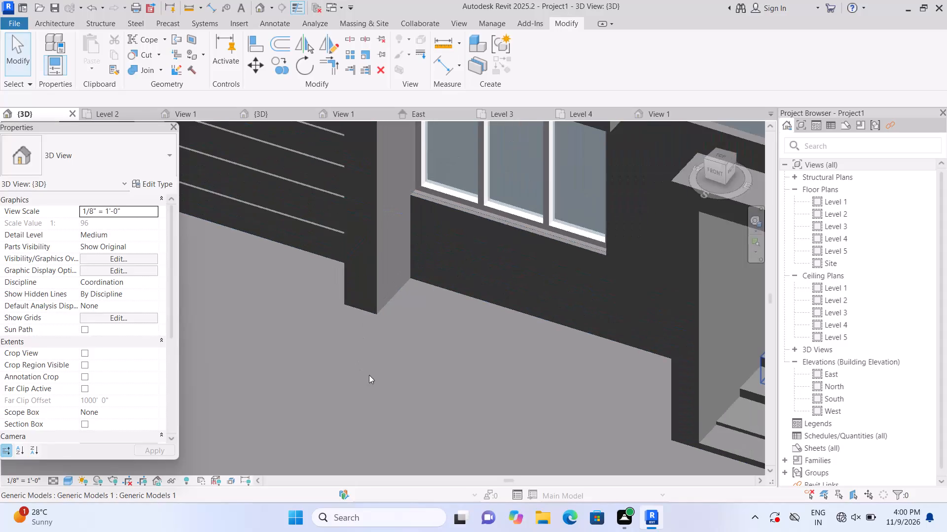
Examine the forecourt slab between the louvred tower's base and the entrance porch steps.
middle_drag(279, 366, 341, 418)
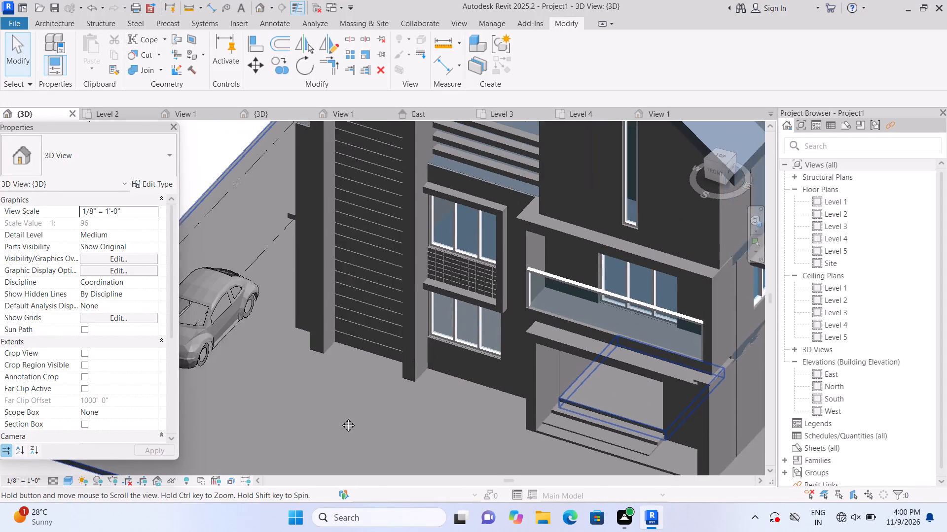
middle_drag(341, 418, 333, 411)
scroll(360, 433, down, 3)
scroll(359, 433, up, 4)
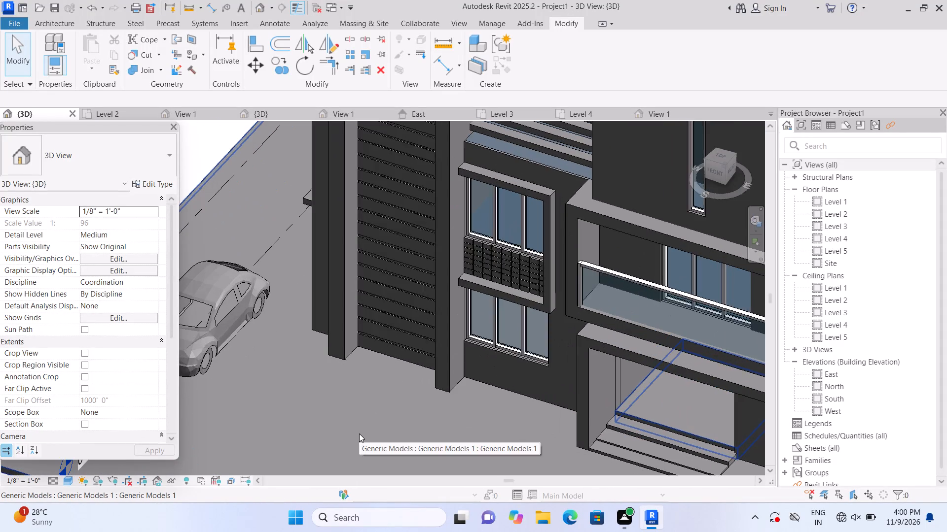
scroll(359, 433, up, 2)
middle_drag(362, 432, 239, 335)
scroll(348, 407, up, 1)
middle_drag(345, 406, 219, 367)
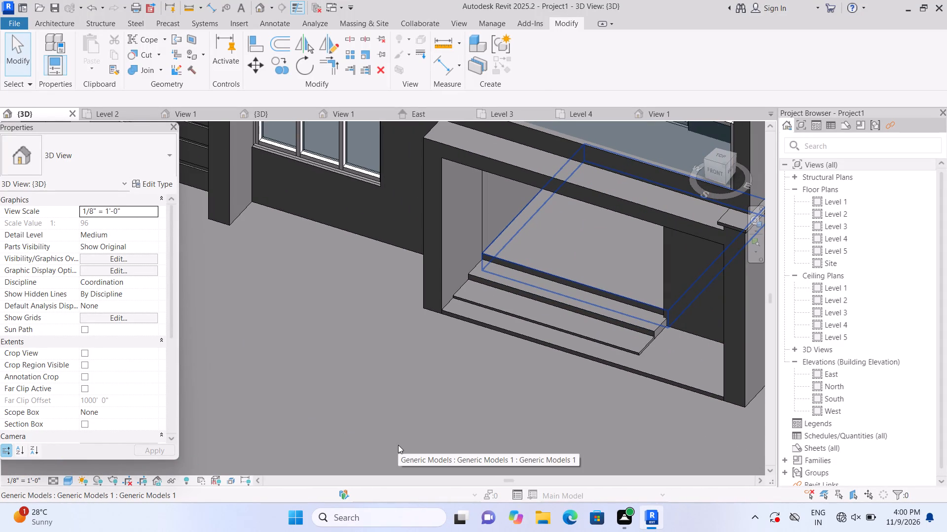
scroll(397, 437, down, 7)
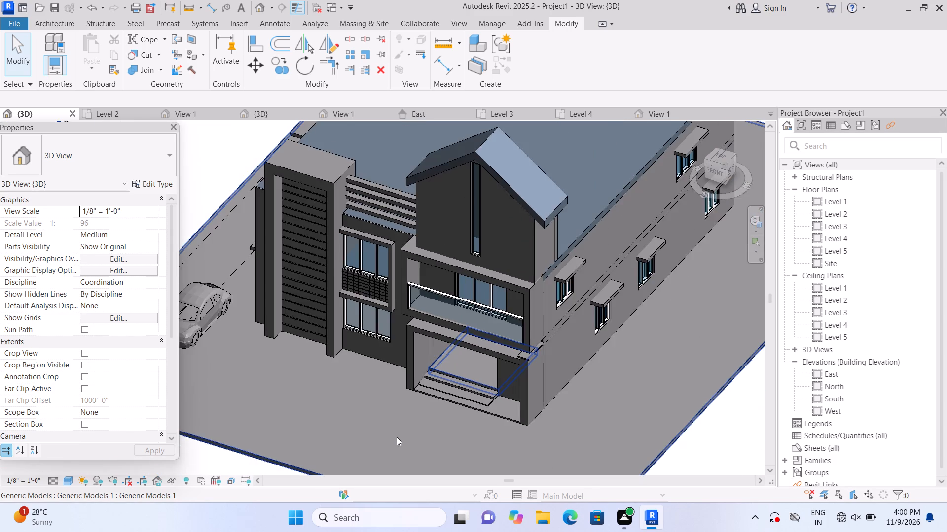
scroll(395, 437, up, 5)
scroll(343, 430, down, 4)
scroll(351, 436, up, 3)
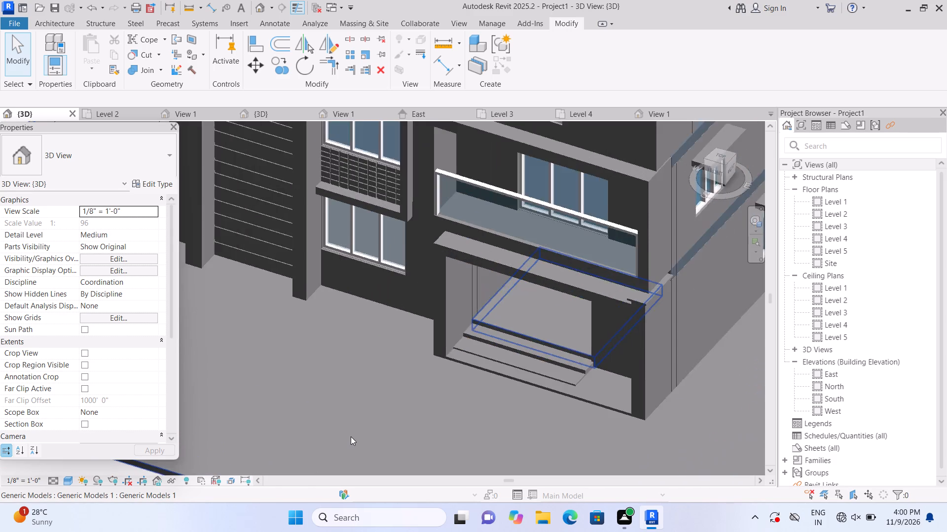
scroll(354, 424, up, 4)
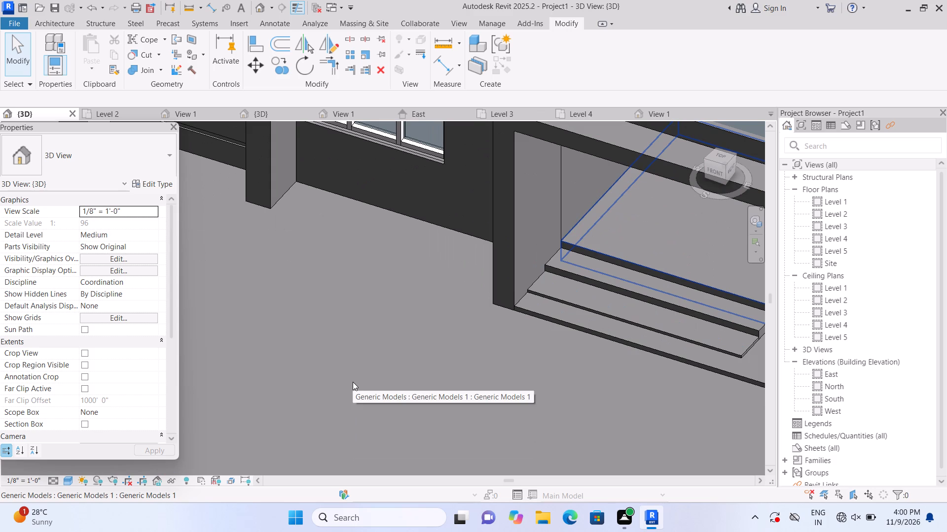
scroll(353, 382, up, 4)
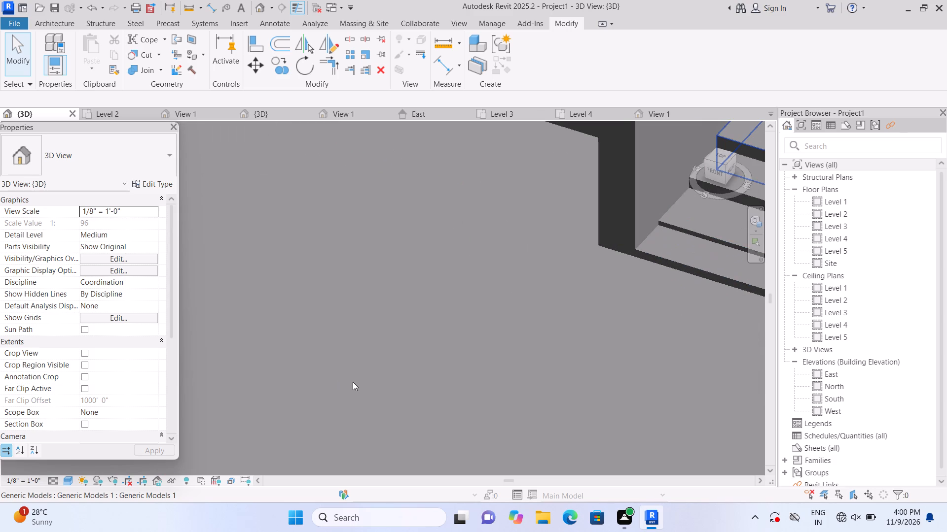
Examine the site slab around the car, the paving along the house's side wall, and the entrance porch with its steps.
scroll(353, 382, down, 11)
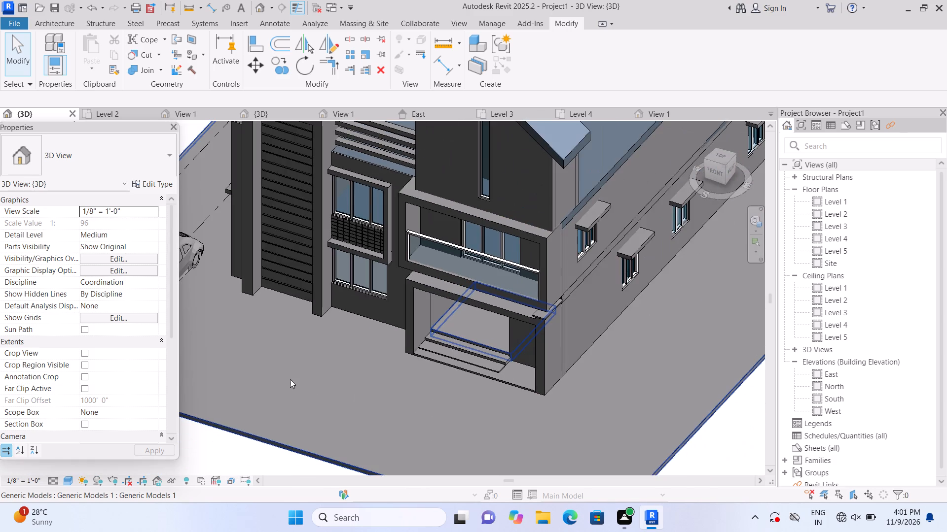
middle_drag(294, 383, 497, 419)
scroll(407, 403, up, 6)
scroll(403, 400, down, 2)
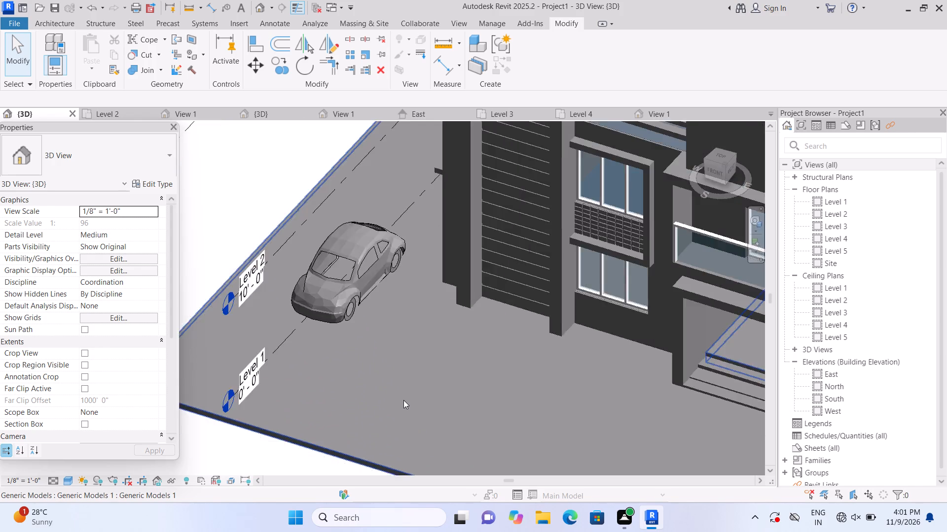
scroll(403, 400, down, 8)
middle_drag(566, 451, 476, 398)
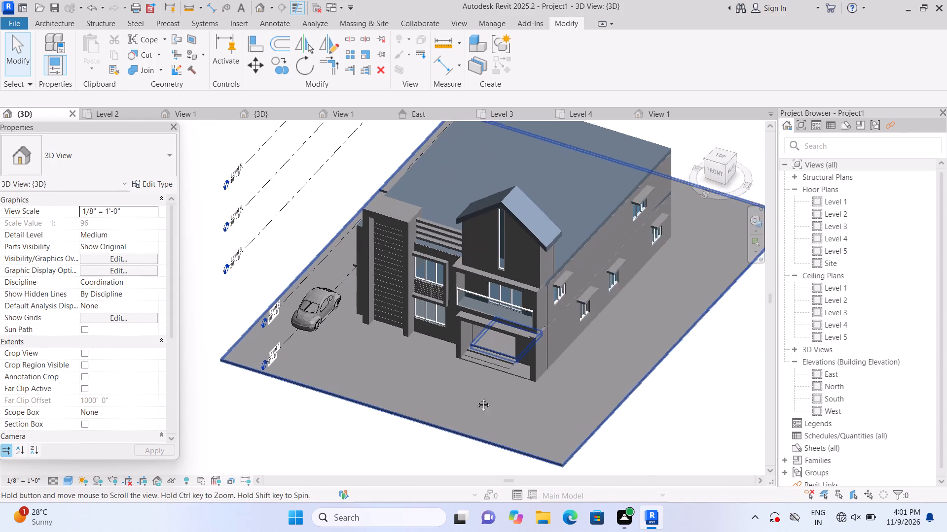
middle_drag(476, 398, 455, 385)
scroll(510, 391, up, 4)
middle_drag(511, 387, 402, 479)
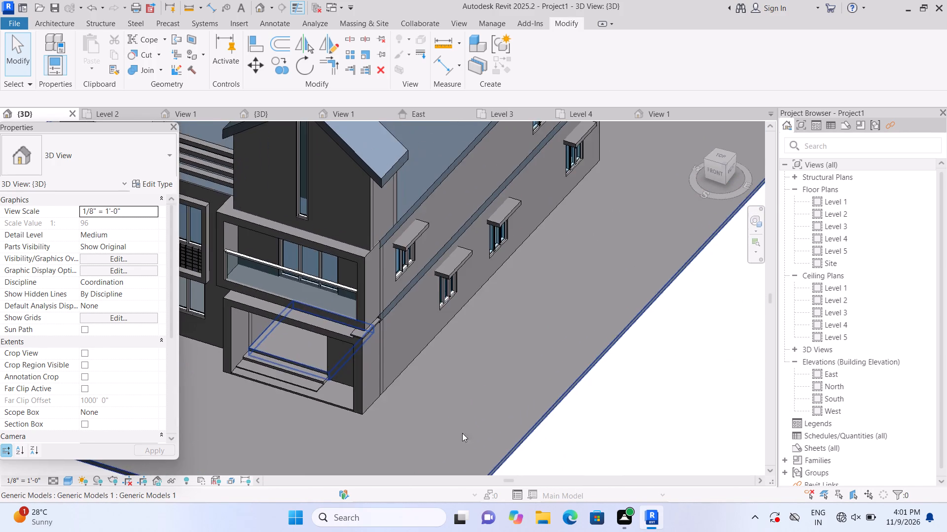
scroll(481, 406, down, 2)
scroll(481, 406, up, 2)
middle_drag(481, 406, 507, 412)
scroll(558, 393, down, 3)
scroll(461, 437, up, 2)
middle_drag(401, 454, 452, 447)
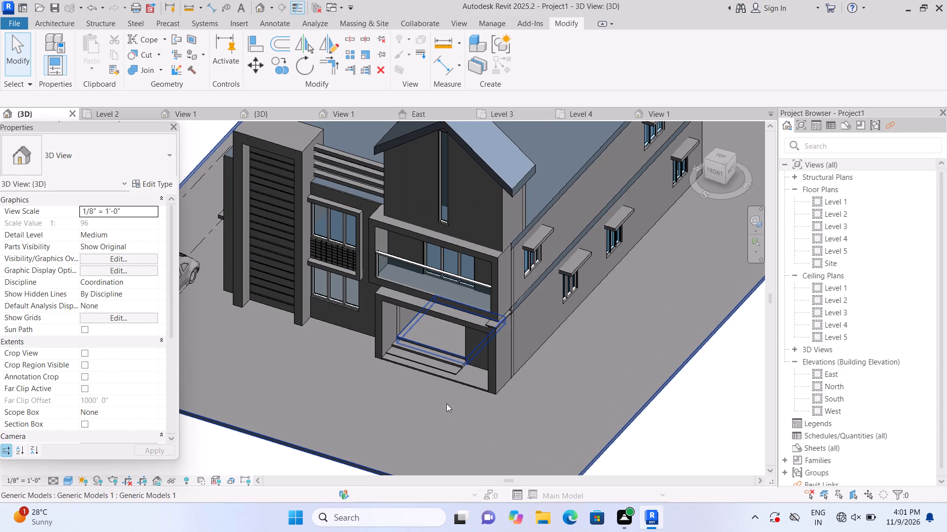
scroll(445, 402, up, 4)
middle_drag(447, 389, 457, 439)
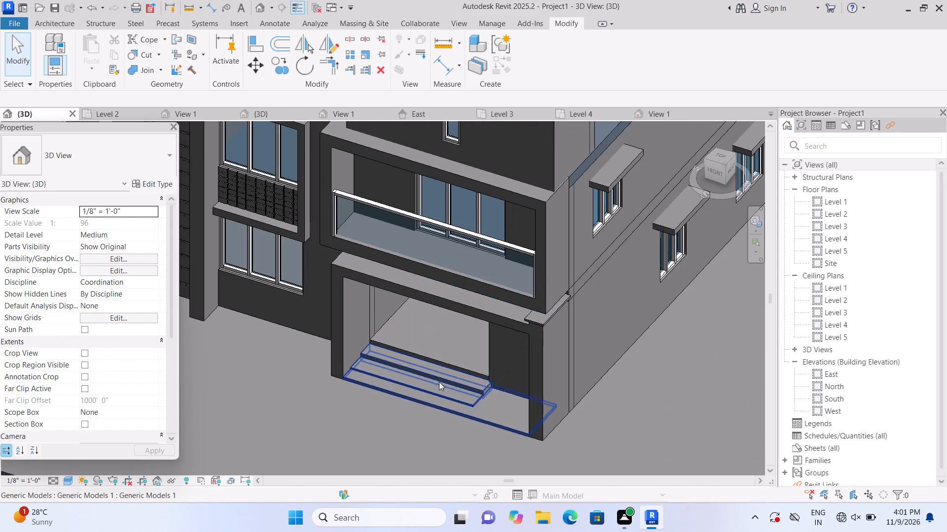
scroll(432, 375, up, 2)
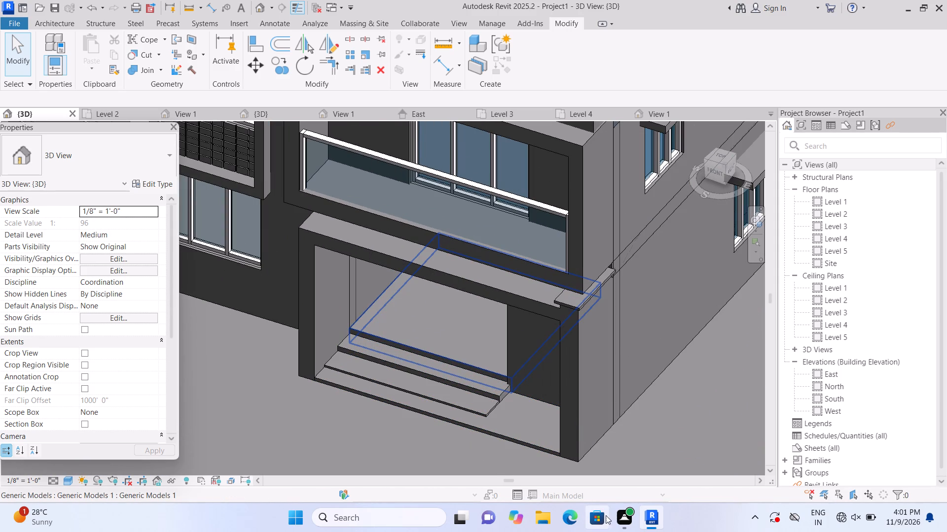
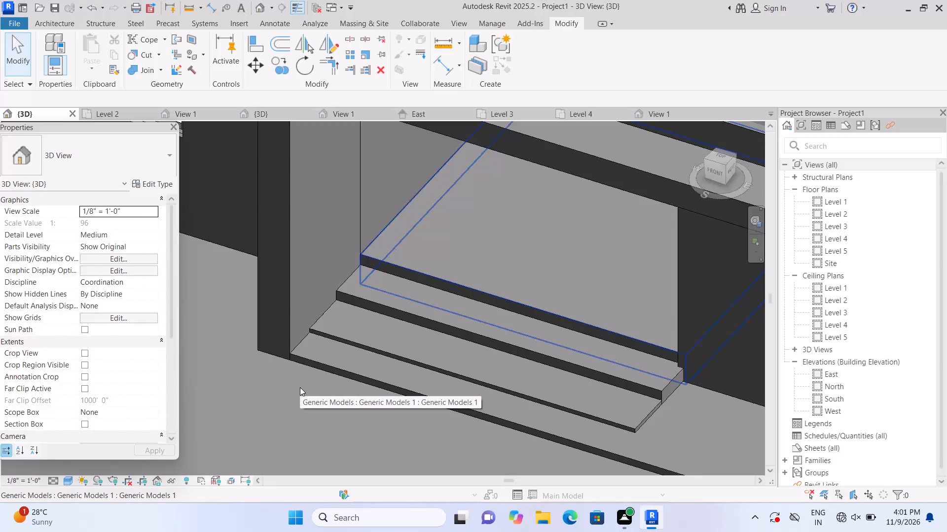
Examine up close the corner where the lowest entrance step meets the side wall in the 3D view.
scroll(300, 387, up, 7)
scroll(261, 327, up, 1)
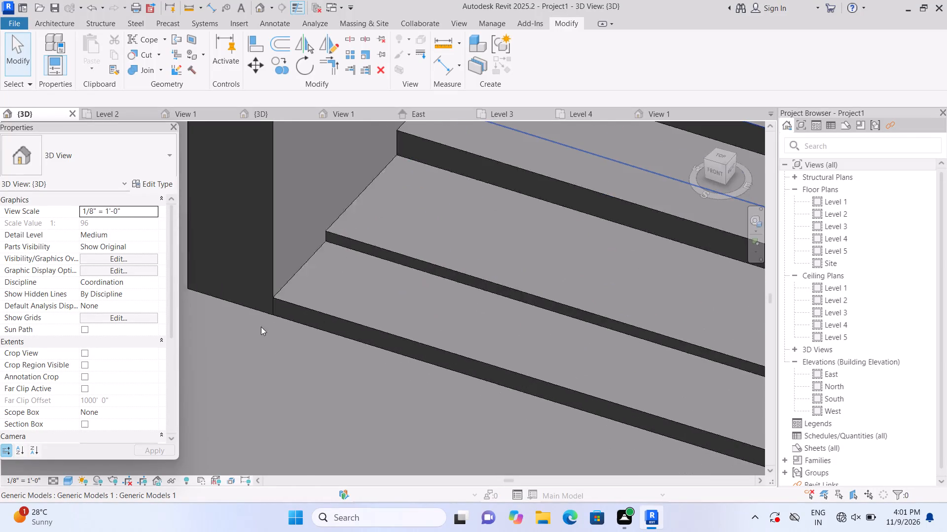
scroll(261, 327, up, 5)
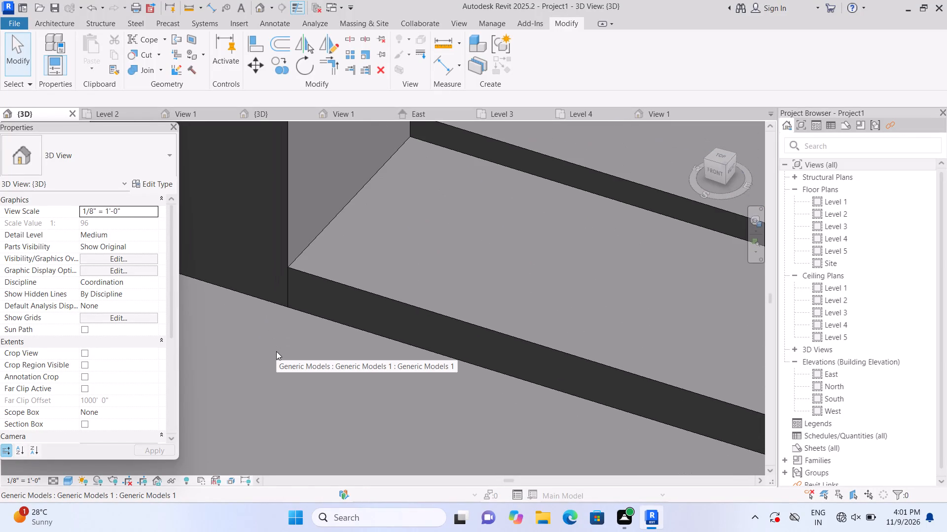
scroll(276, 351, down, 2)
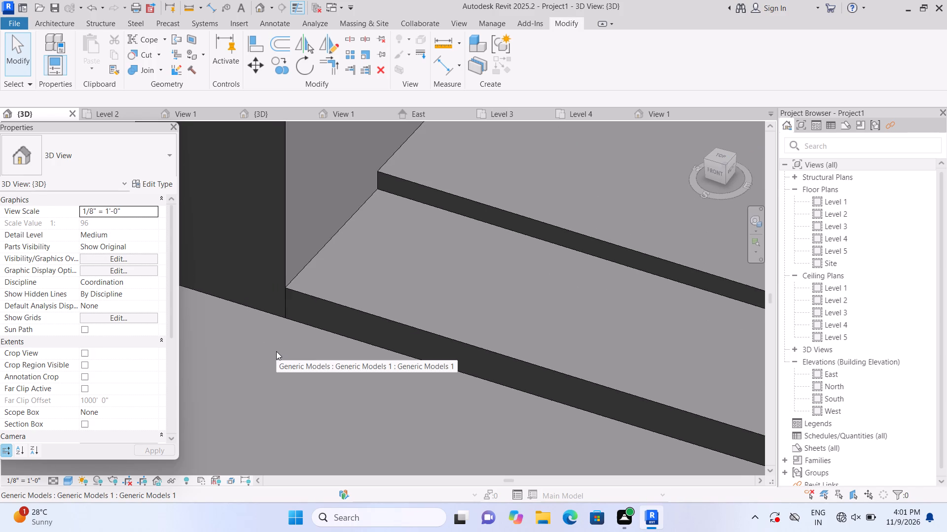
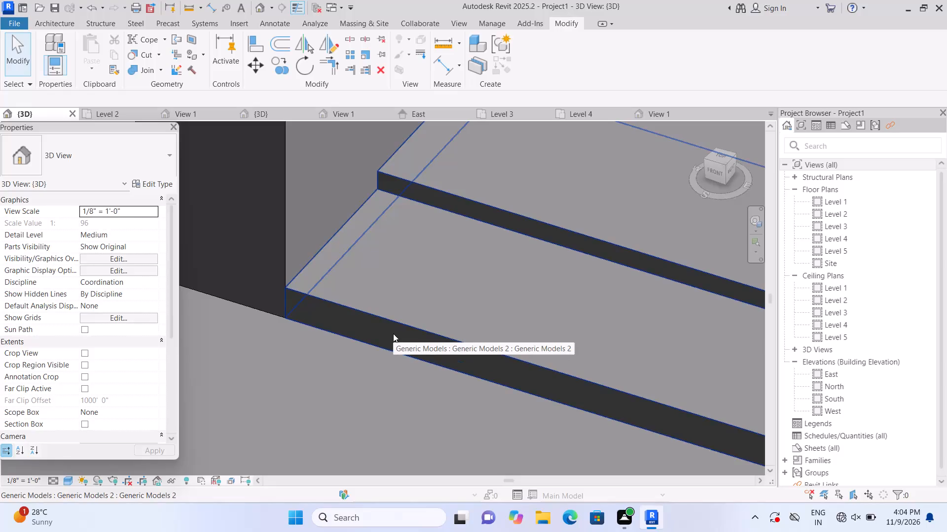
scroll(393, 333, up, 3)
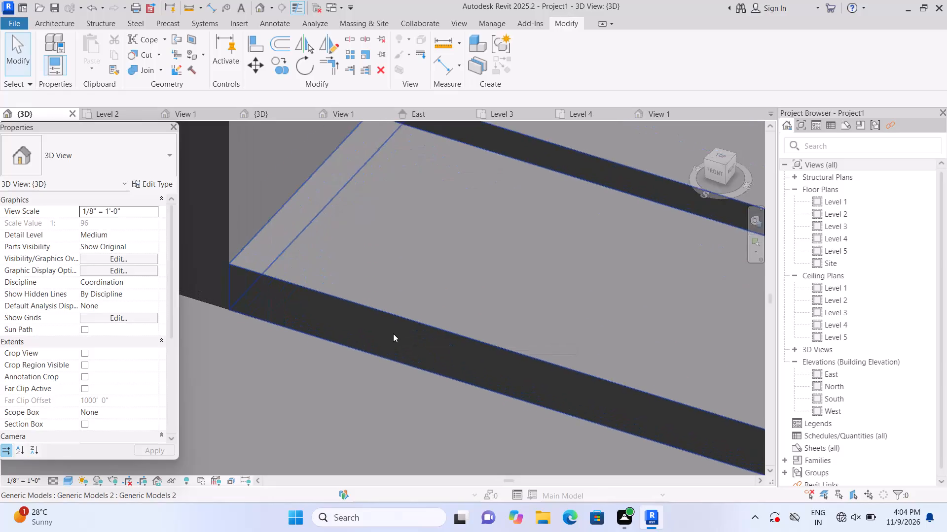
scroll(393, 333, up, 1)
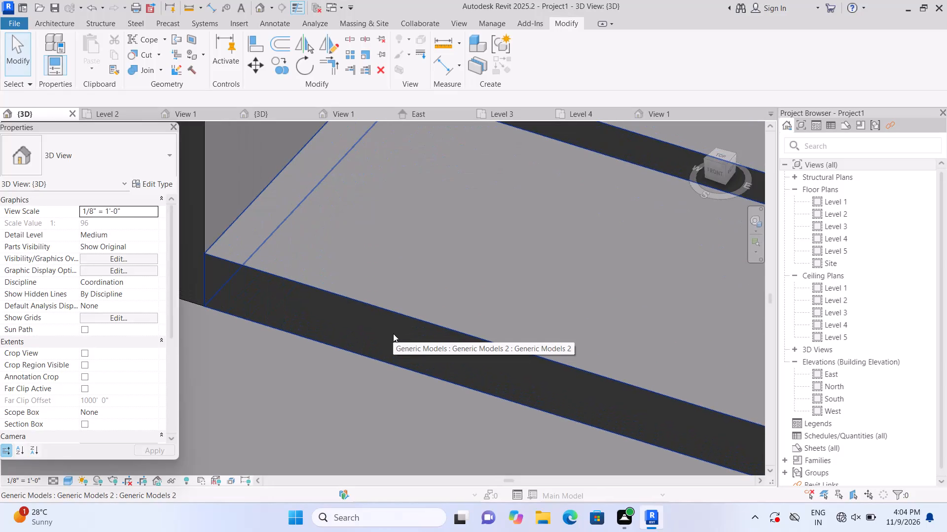
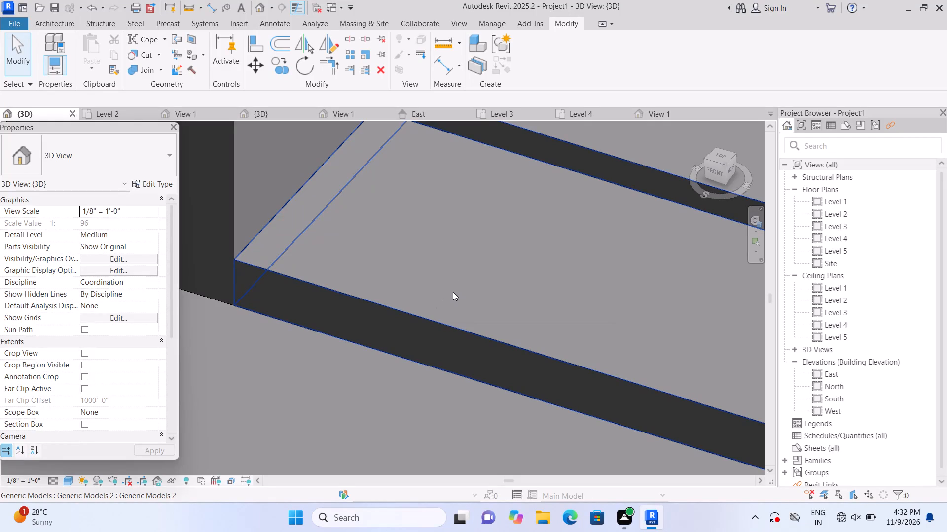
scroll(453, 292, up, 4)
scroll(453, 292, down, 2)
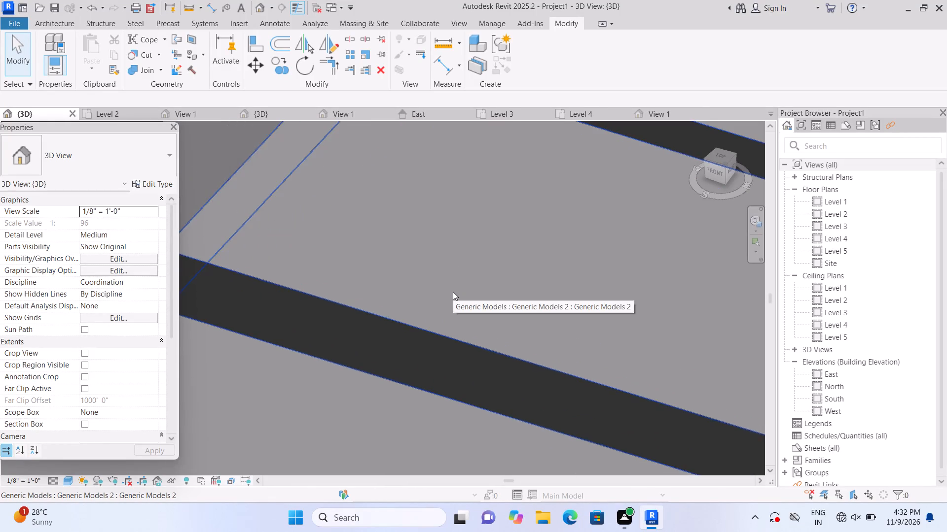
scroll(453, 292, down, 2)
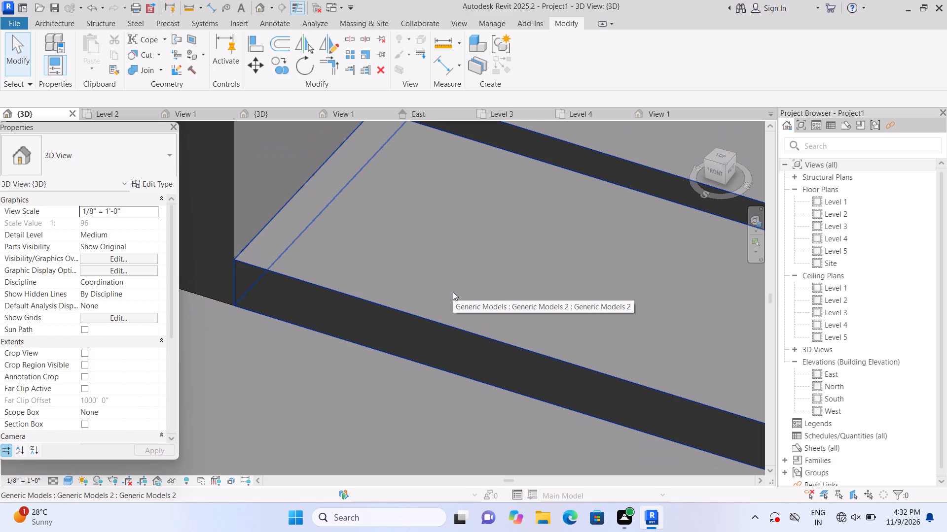
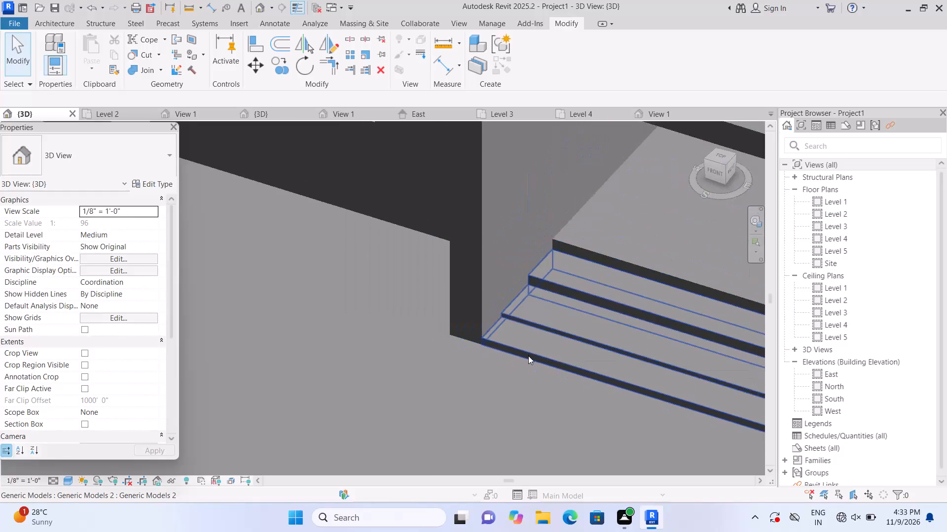
Examine the building's front in the 3D view, from the entrance steps across the forecourt to the parked car.
scroll(429, 366, up, 8)
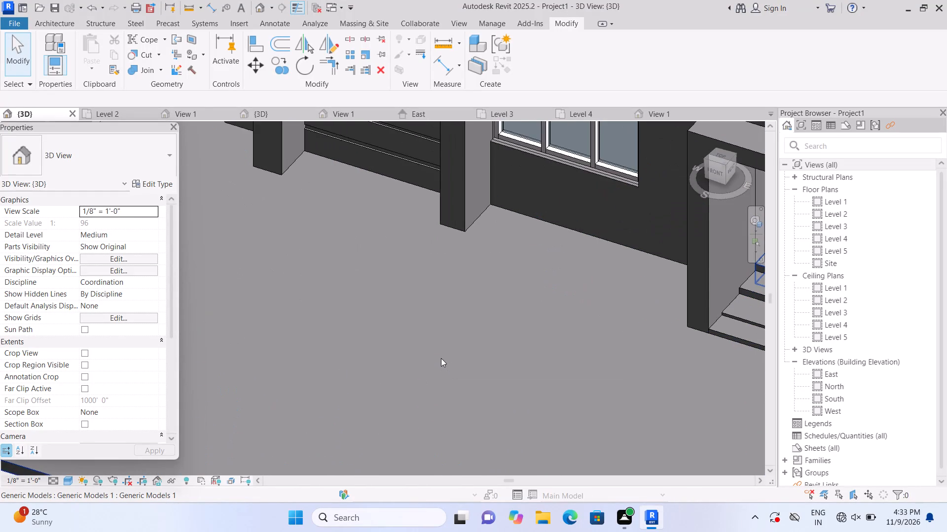
scroll(441, 358, up, 2)
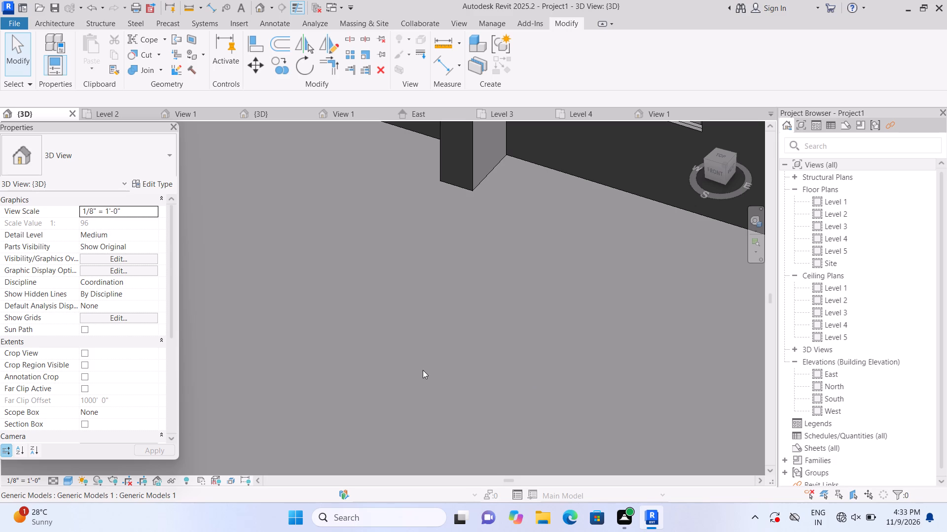
scroll(436, 345, down, 4)
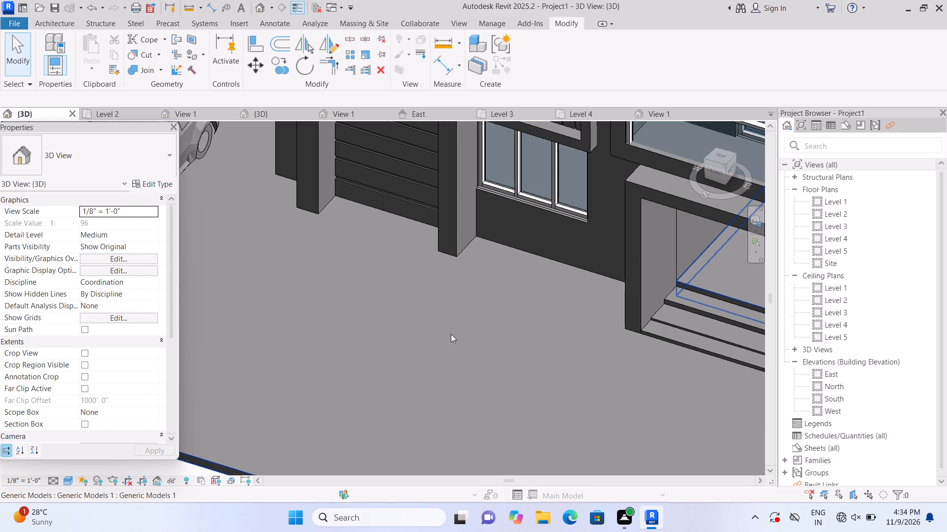
scroll(450, 334, down, 5)
scroll(444, 344, up, 2)
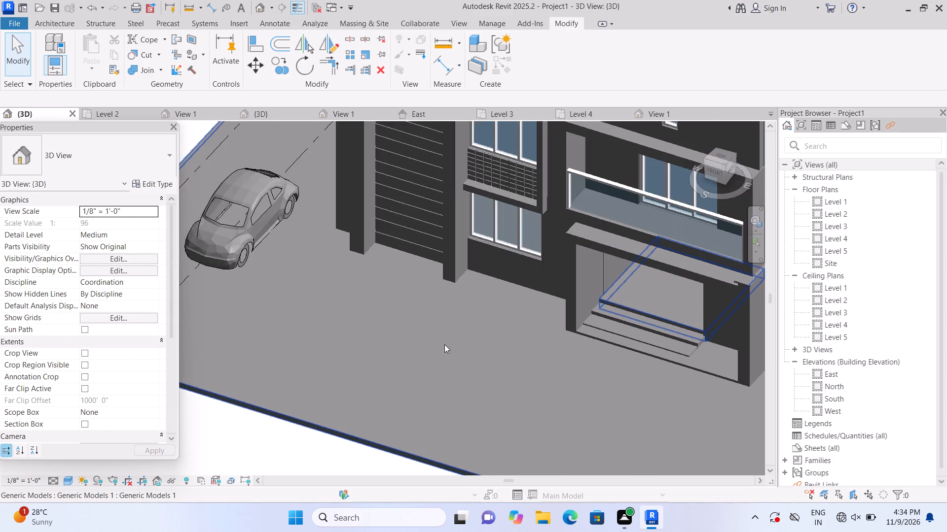
middle_drag(381, 312, 456, 383)
scroll(371, 334, up, 7)
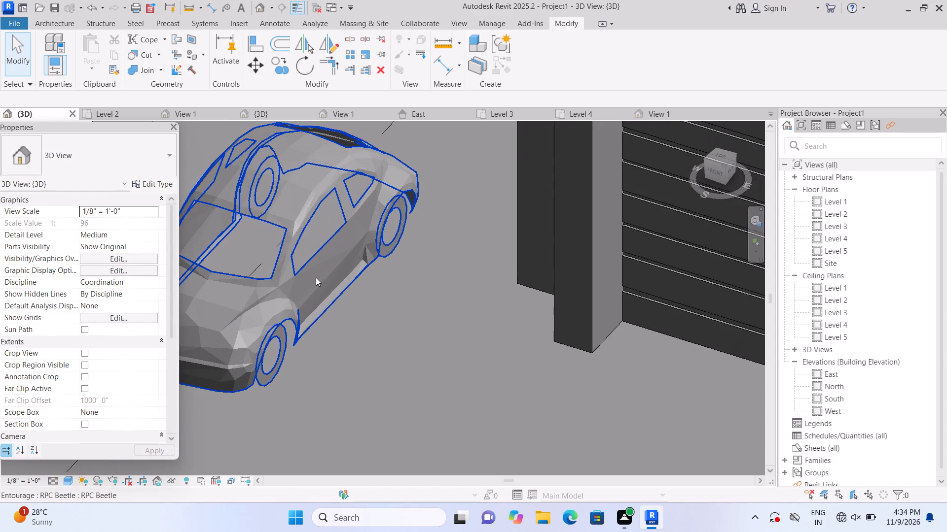
scroll(352, 322, down, 12)
scroll(354, 375, up, 4)
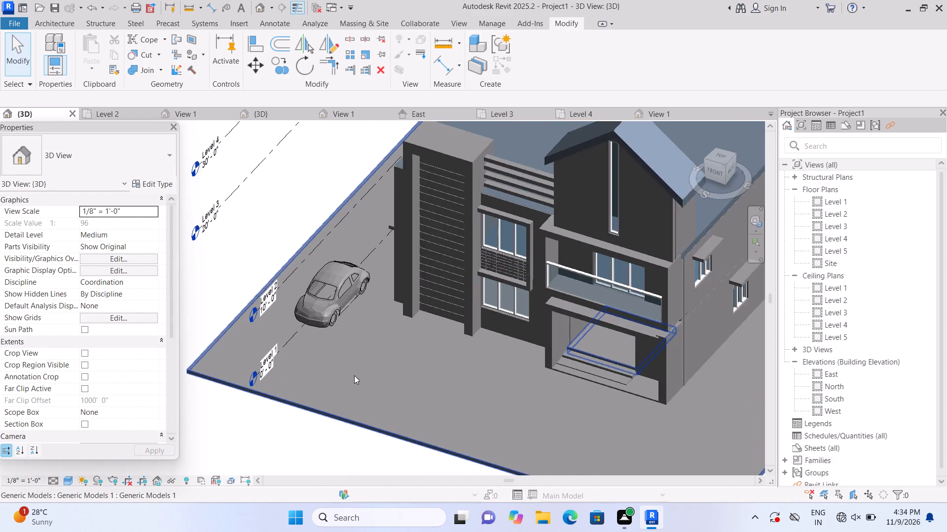
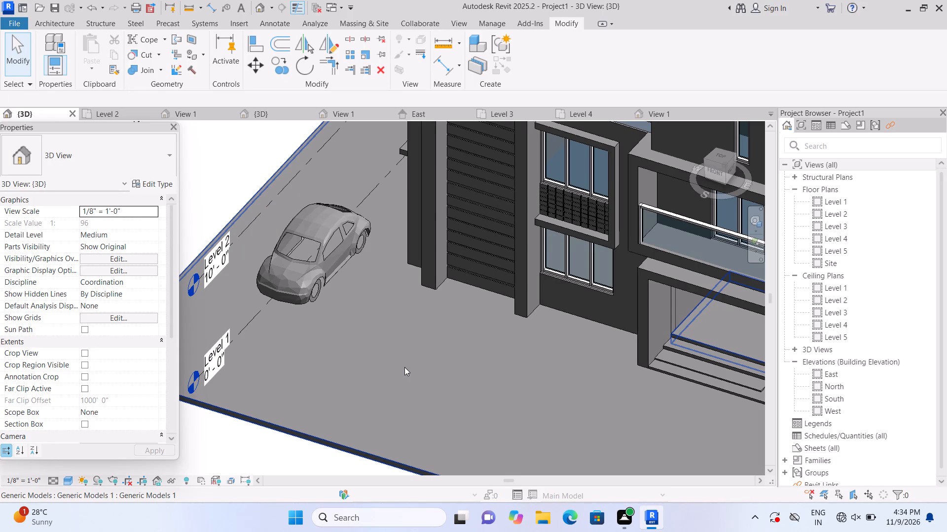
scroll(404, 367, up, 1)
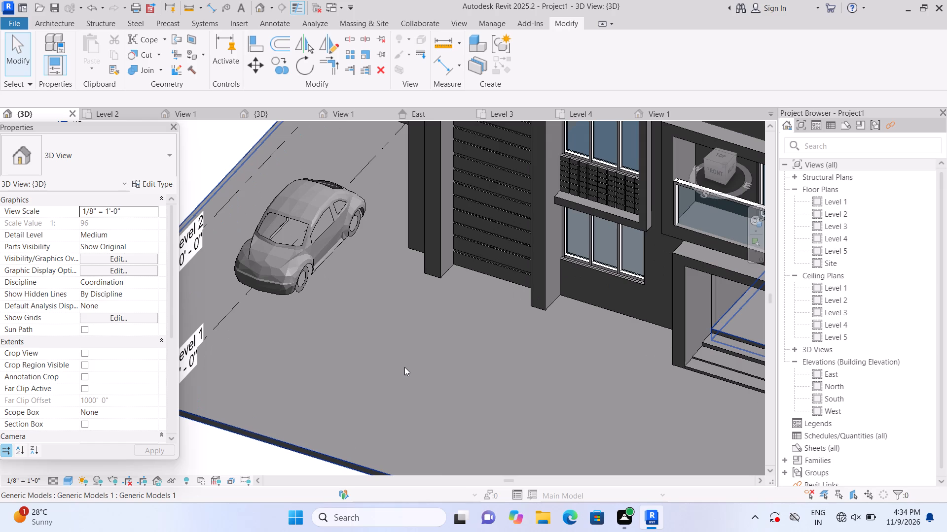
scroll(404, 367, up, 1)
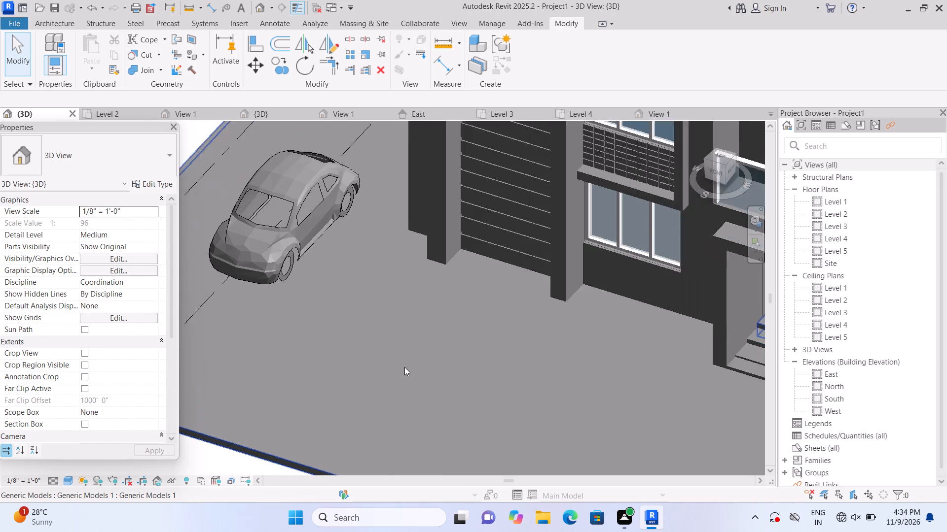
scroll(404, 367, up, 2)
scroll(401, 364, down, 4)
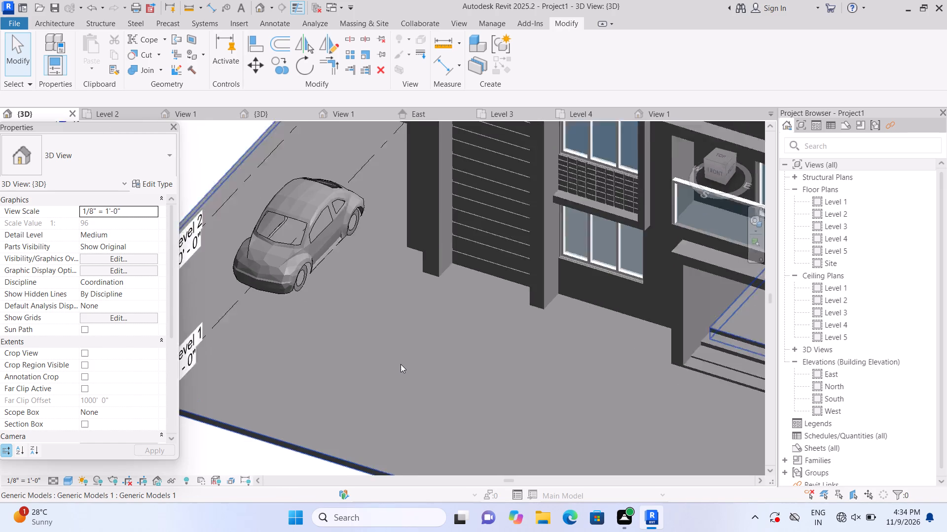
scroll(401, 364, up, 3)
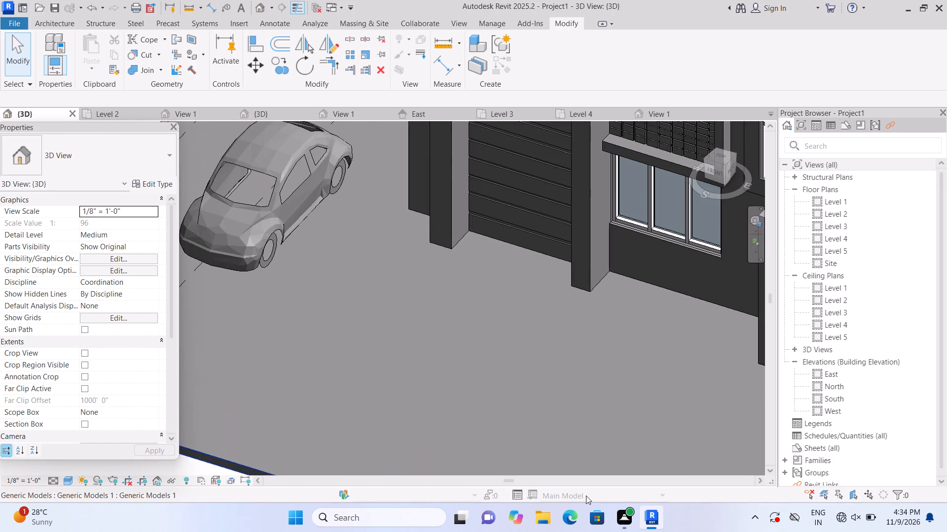
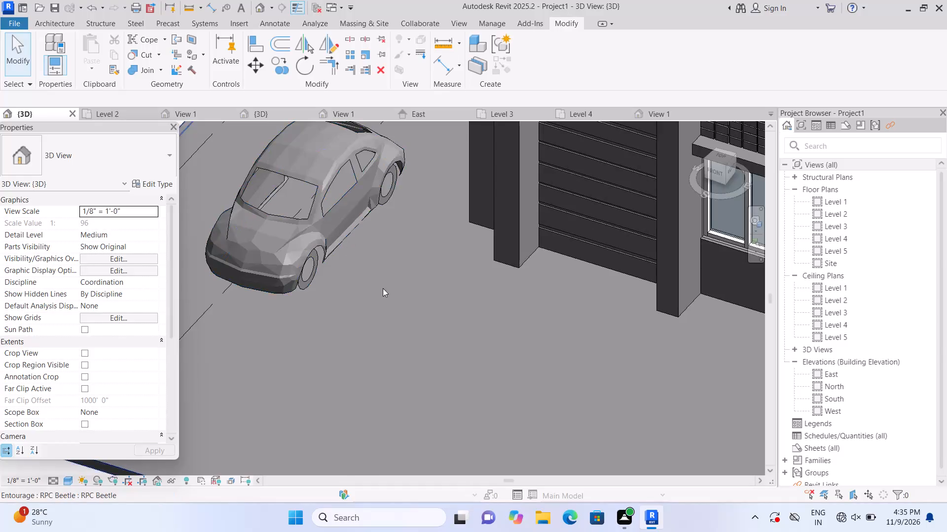
Examine the forecourt around the parked car, the front facade and the entrance steps in the 3D view.
scroll(383, 289, down, 2)
scroll(468, 305, down, 2)
middle_drag(468, 306, 467, 307)
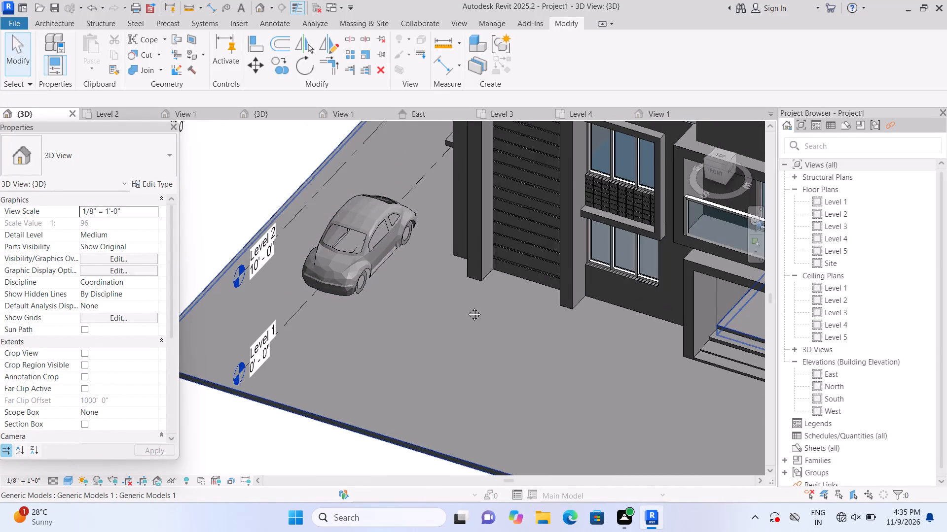
middle_drag(467, 307, 370, 316)
scroll(474, 399, up, 2)
middle_drag(474, 399, 367, 395)
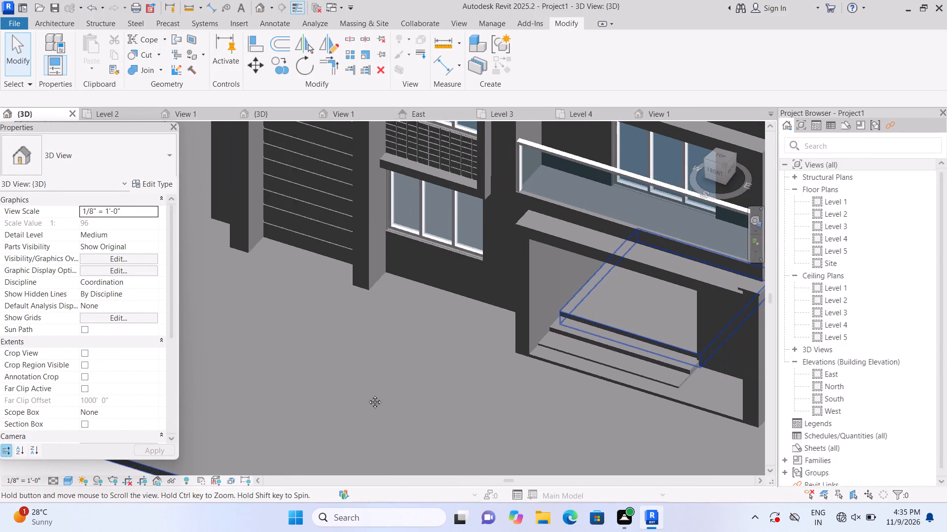
middle_drag(367, 395, 366, 395)
scroll(468, 423, down, 5)
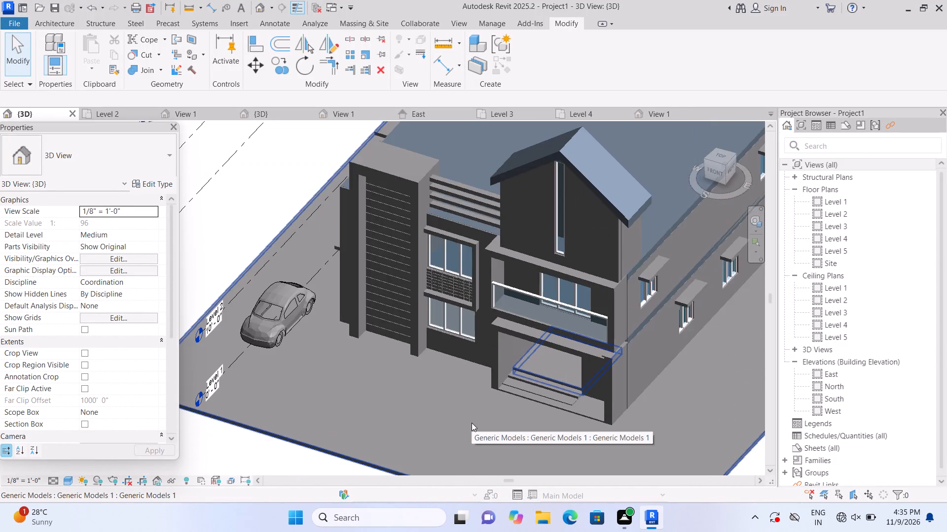
scroll(472, 423, up, 2)
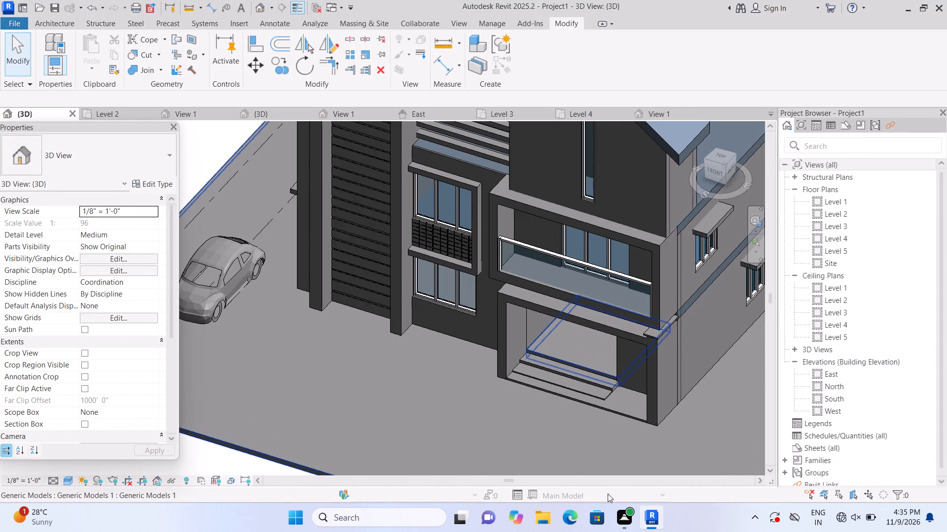
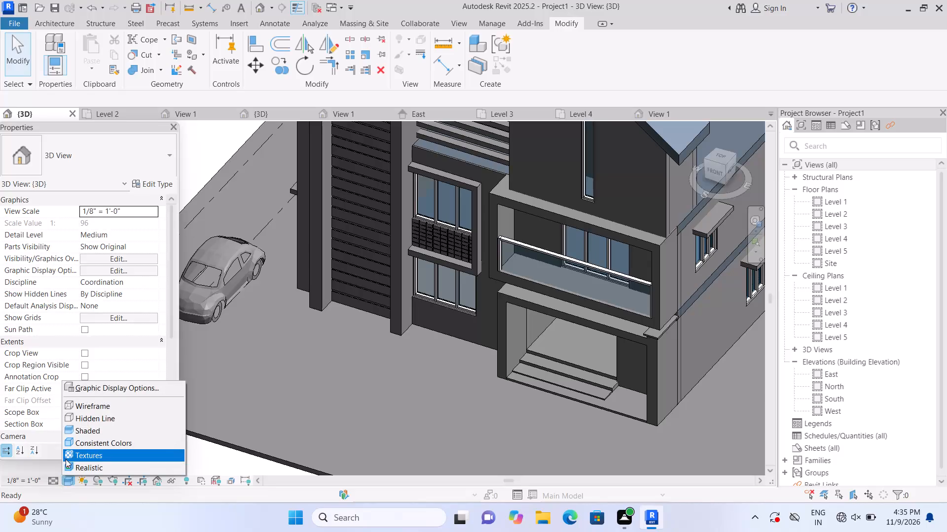
Set the 3D view's visual style to Realistic and dismiss the project save reminder without saving.
click(70, 464)
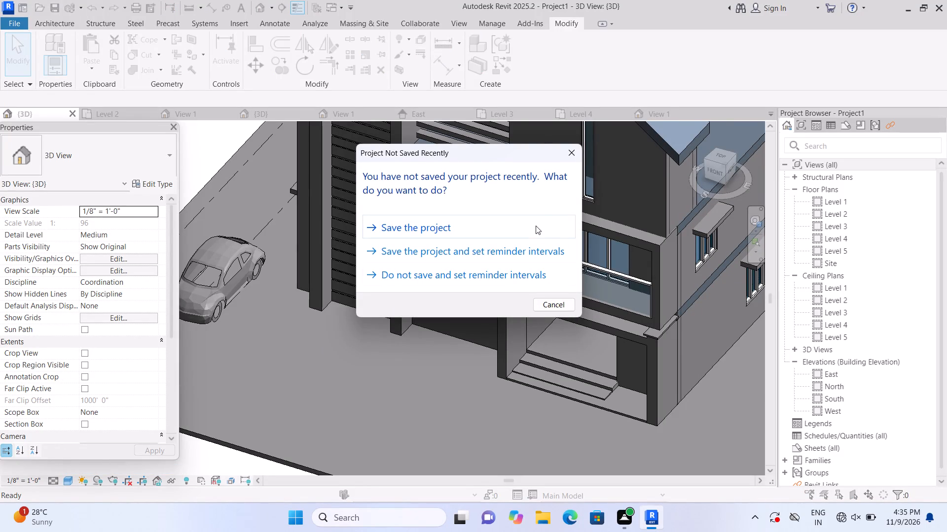
click(573, 157)
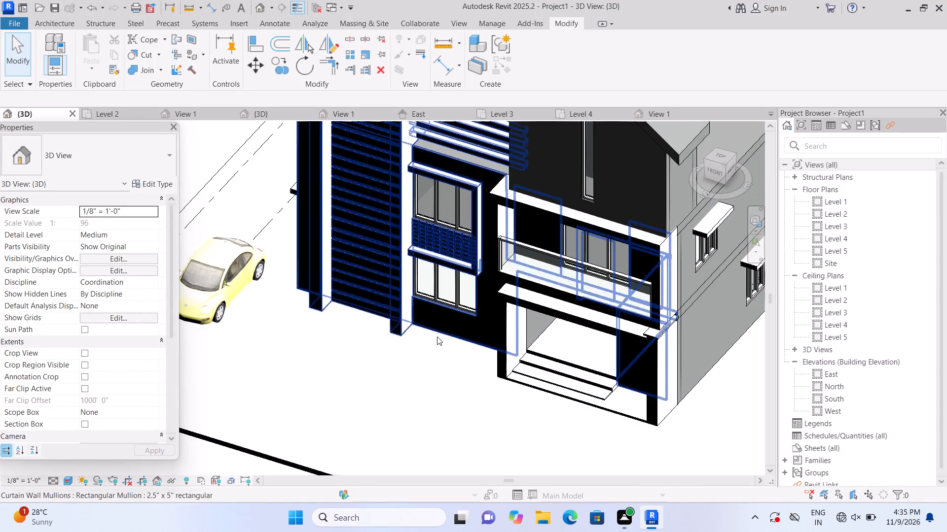
Examine the front facade, the forecourt with the parked car and the entrance steps in the realistic 3D view.
scroll(395, 378, up, 2)
scroll(395, 378, down, 6)
scroll(399, 368, up, 4)
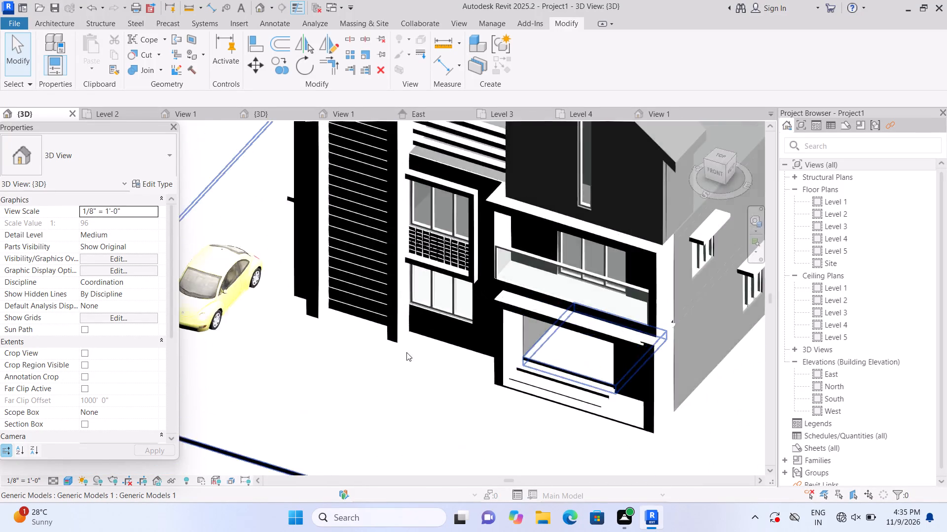
scroll(406, 352, up, 8)
scroll(413, 346, down, 11)
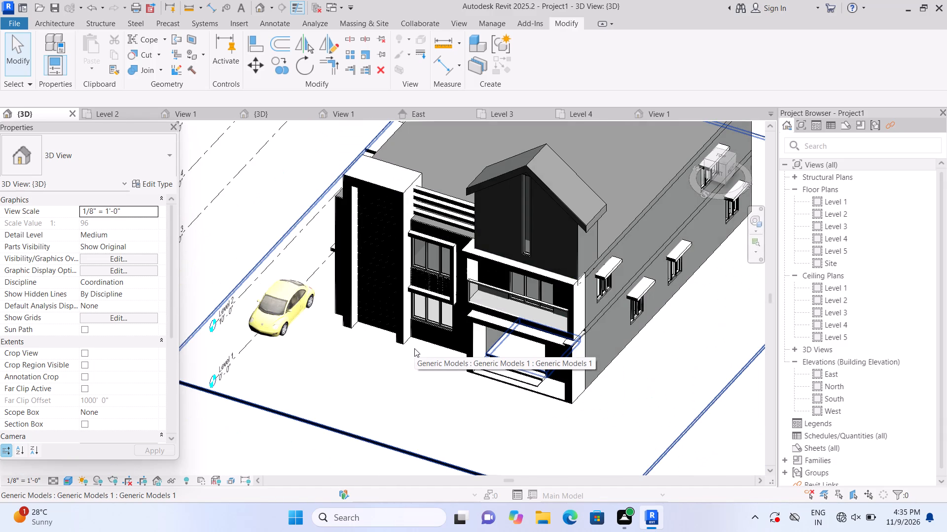
scroll(414, 348, up, 9)
scroll(414, 348, down, 5)
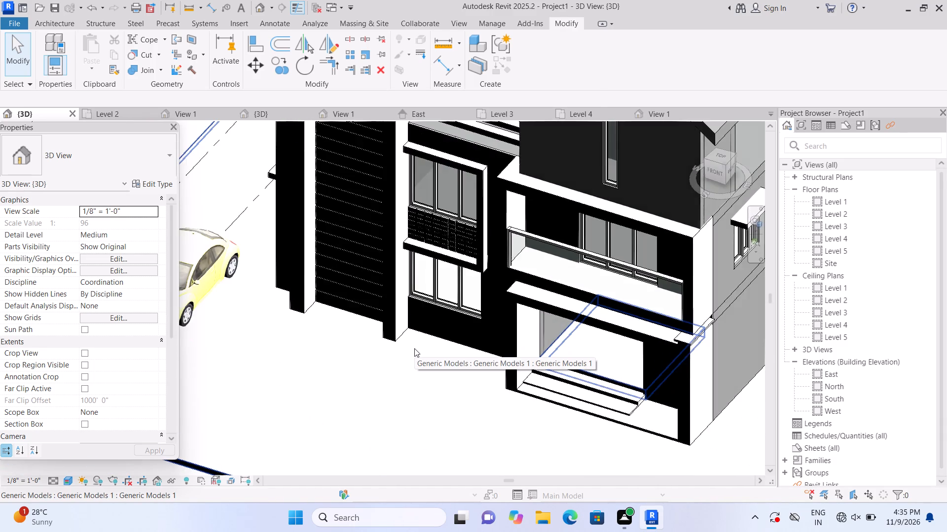
scroll(414, 348, down, 4)
scroll(414, 348, up, 9)
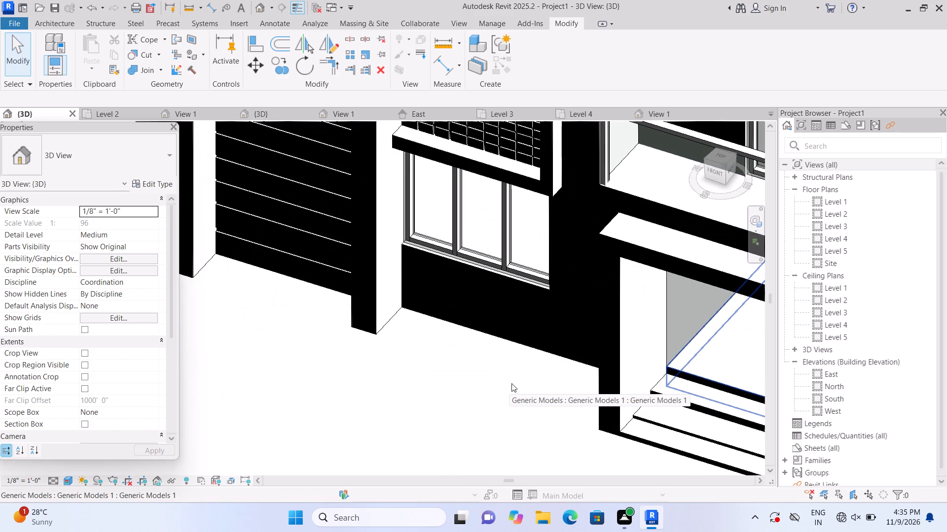
scroll(527, 366, up, 2)
middle_drag(527, 365, 337, 296)
scroll(369, 339, down, 5)
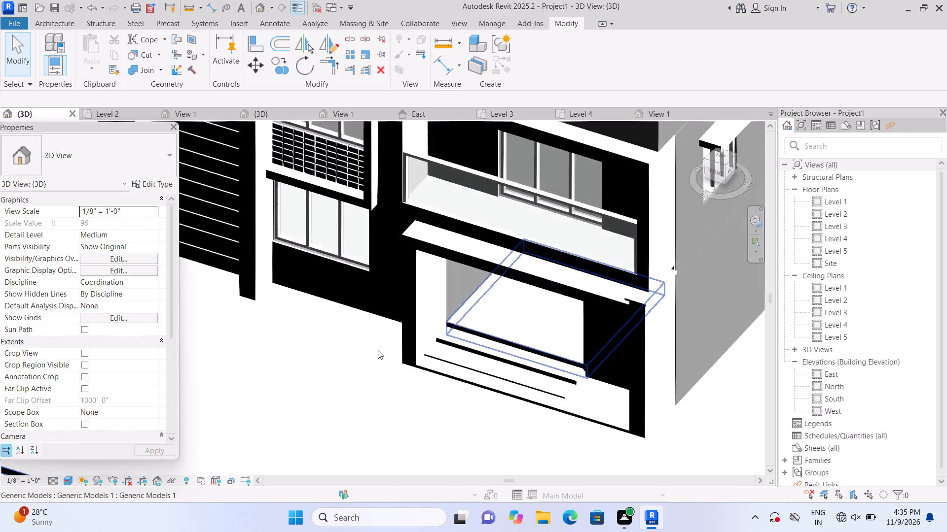
scroll(378, 350, down, 5)
scroll(446, 437, up, 8)
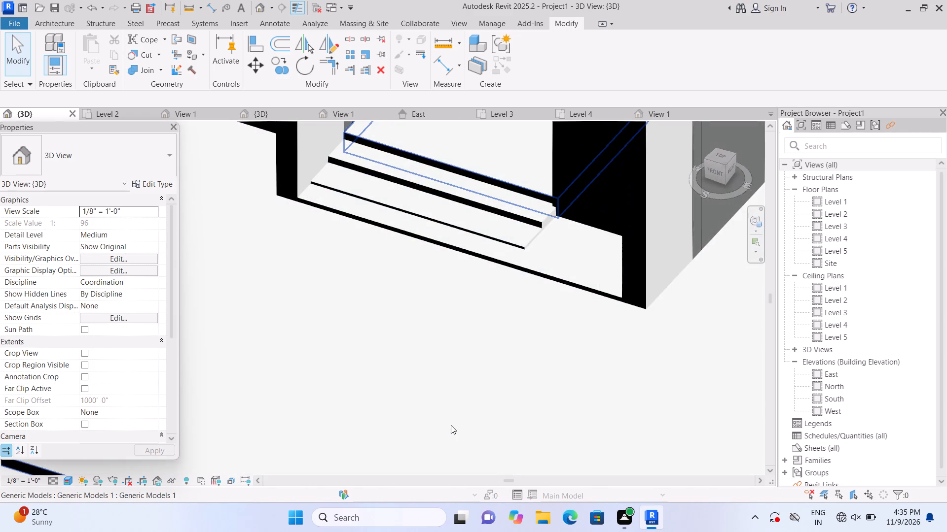
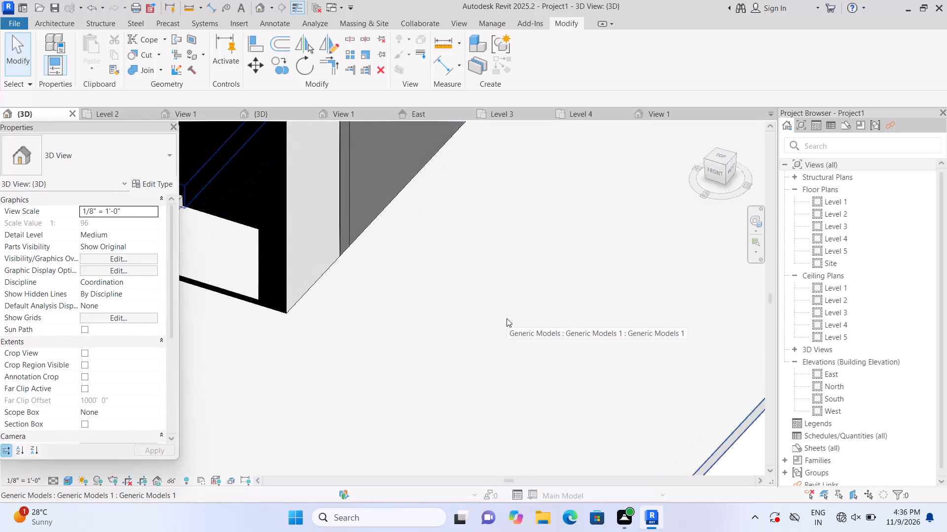
Examine the front facade's slatted tower, screened windows, balcony and entrance steps, and the side wall with its windows.
scroll(507, 318, down, 7)
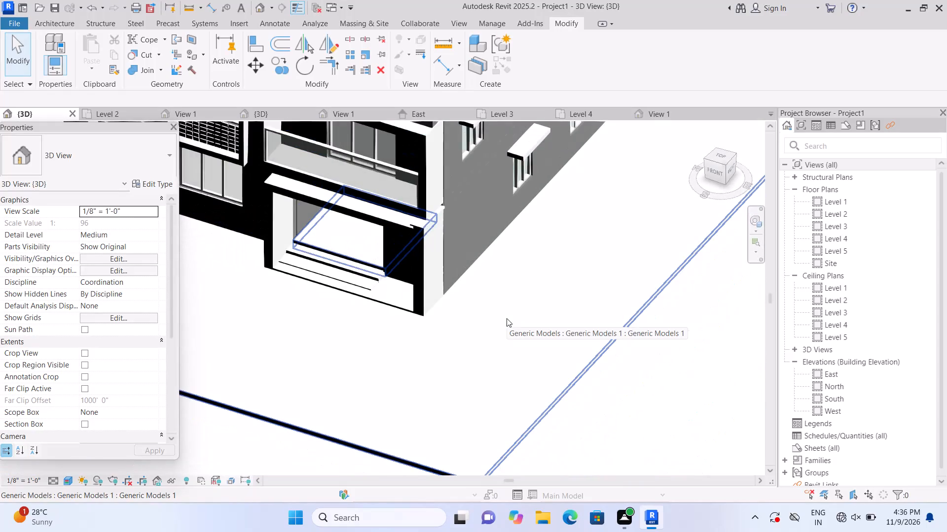
middle_drag(506, 318, 625, 430)
middle_drag(619, 399, 681, 465)
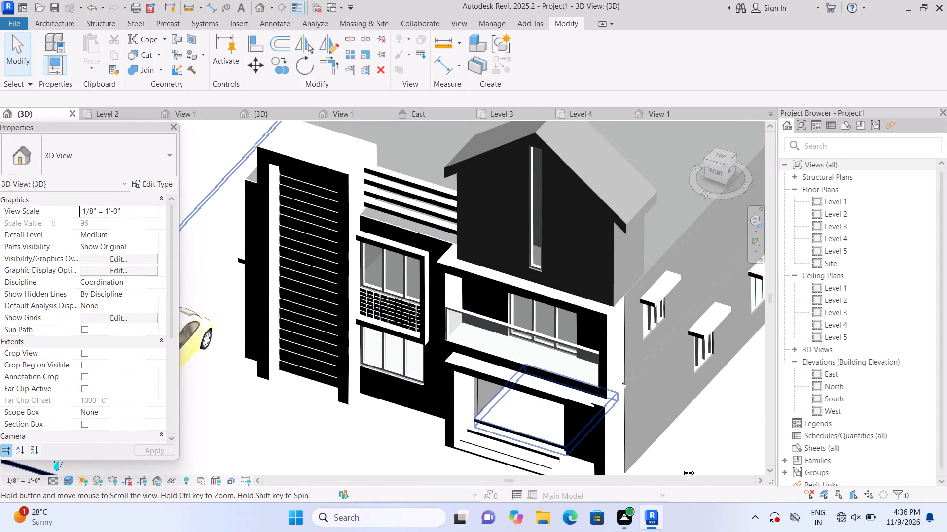
middle_drag(681, 465, 587, 374)
scroll(587, 374, up, 1)
scroll(322, 255, up, 2)
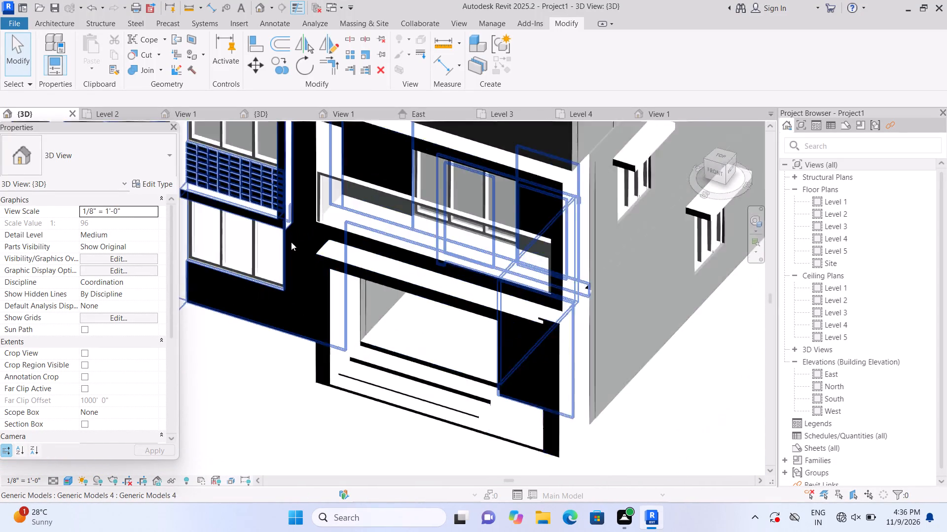
scroll(291, 242, up, 6)
middle_drag(328, 275, 655, 470)
scroll(454, 293, up, 4)
scroll(592, 349, down, 3)
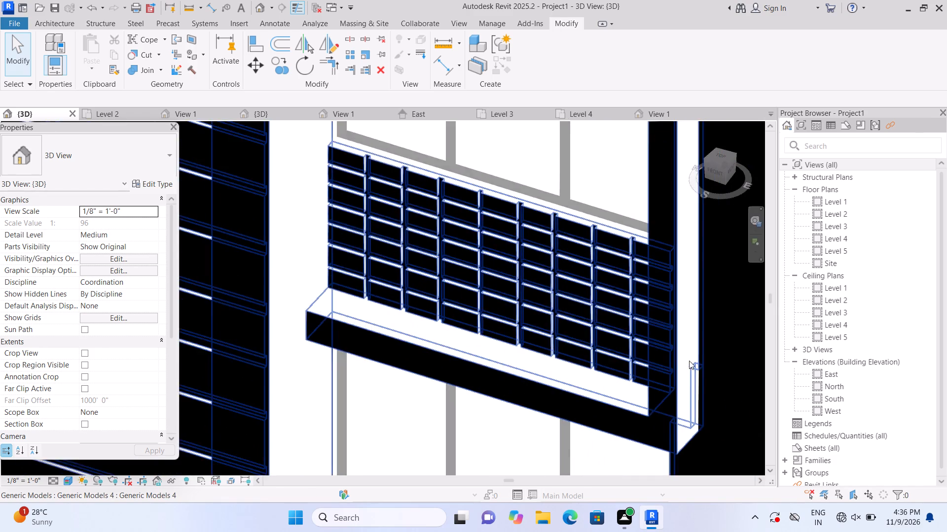
scroll(689, 361, down, 7)
scroll(629, 394, down, 4)
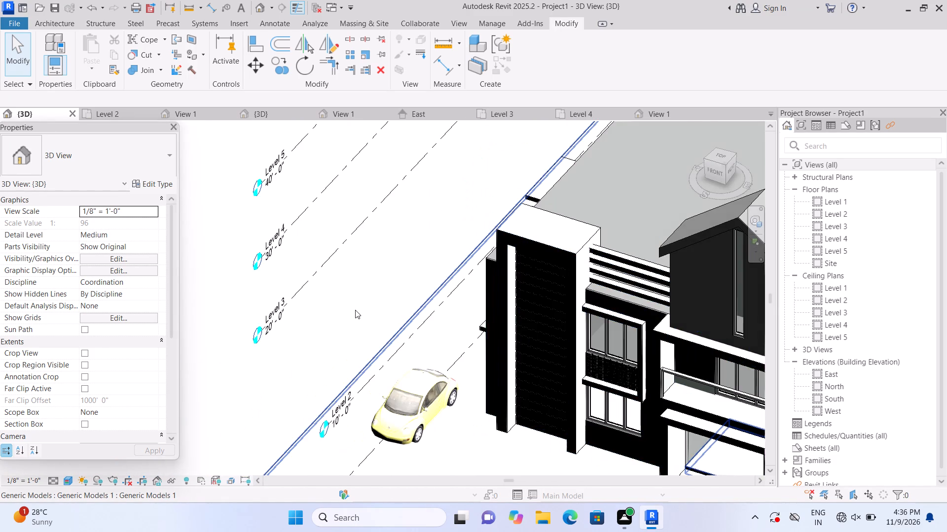
middle_drag(362, 312, 193, 221)
scroll(626, 488, up, 2)
scroll(678, 432, up, 1)
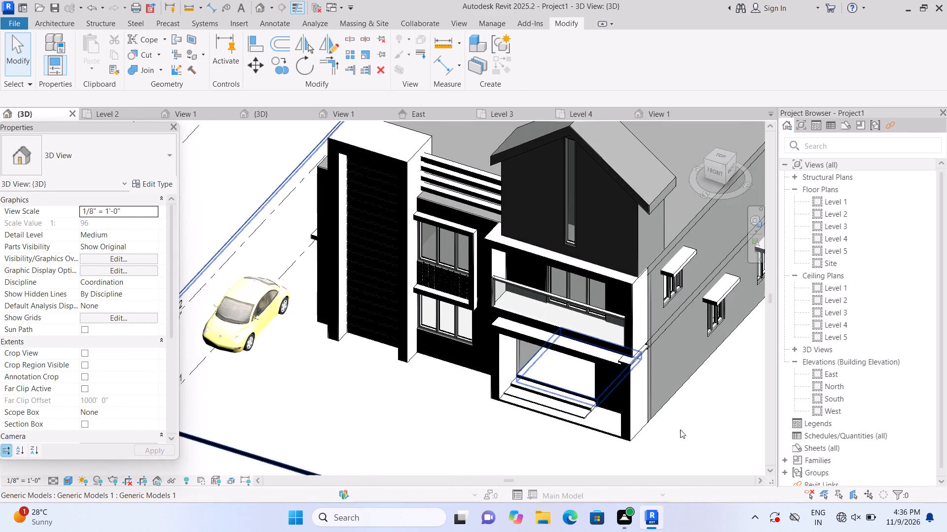
scroll(680, 430, up, 3)
middle_drag(681, 427, 473, 437)
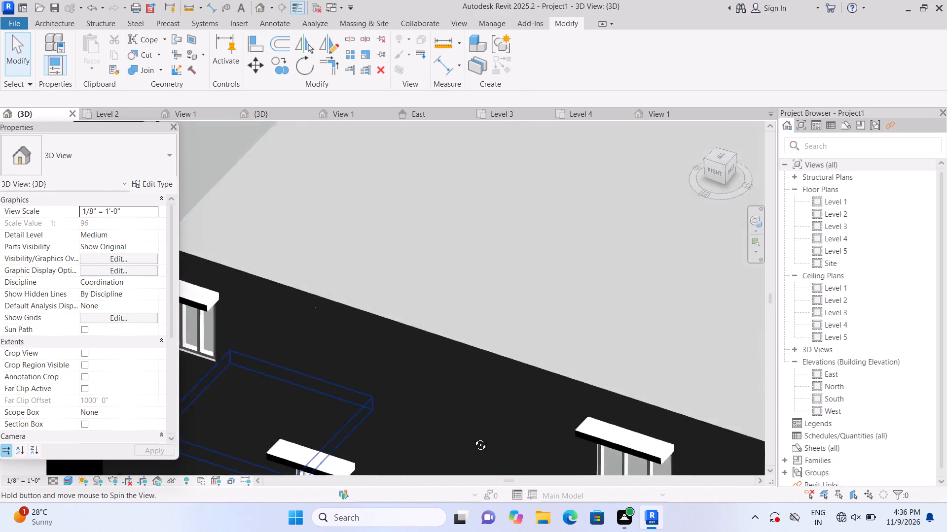
middle_drag(473, 437, 782, 306)
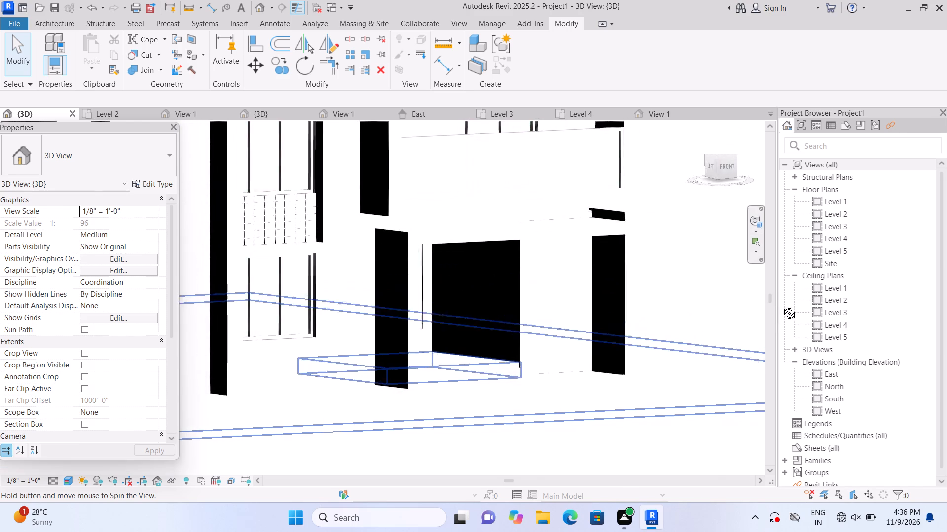
middle_drag(782, 306, 657, 420)
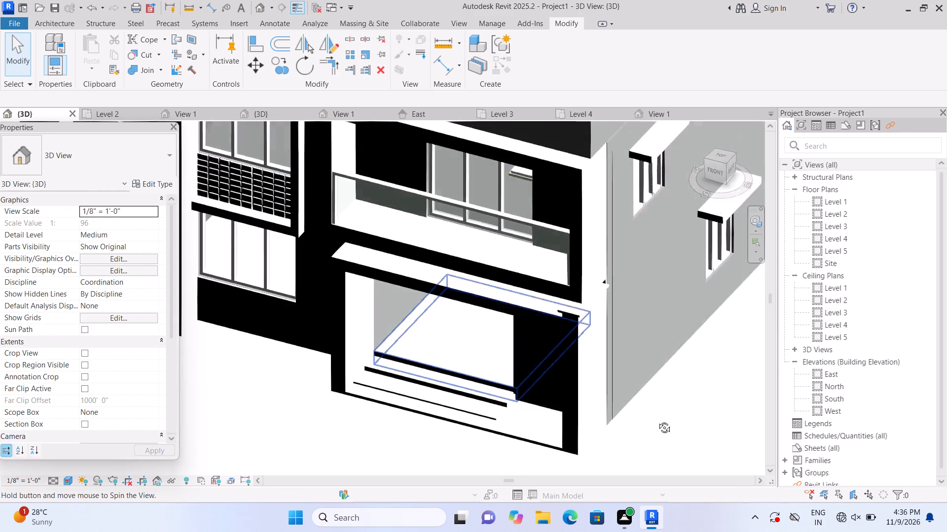
middle_drag(657, 420, 646, 418)
scroll(660, 423, down, 3)
scroll(179, 431, down, 3)
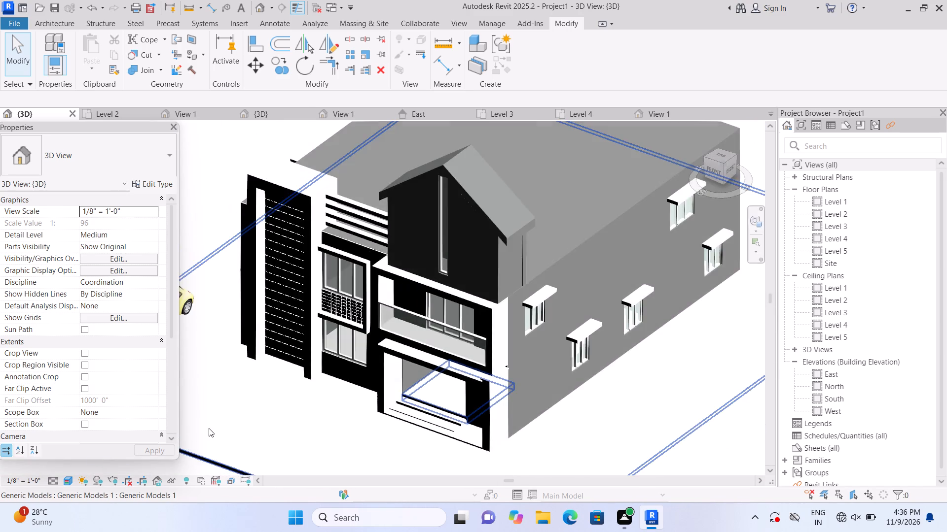
Move the RPC Beetle car inward across the forecourt, closer to the front of the slatted tower, and clear the selection.
middle_drag(236, 418, 418, 458)
scroll(377, 444, up, 5)
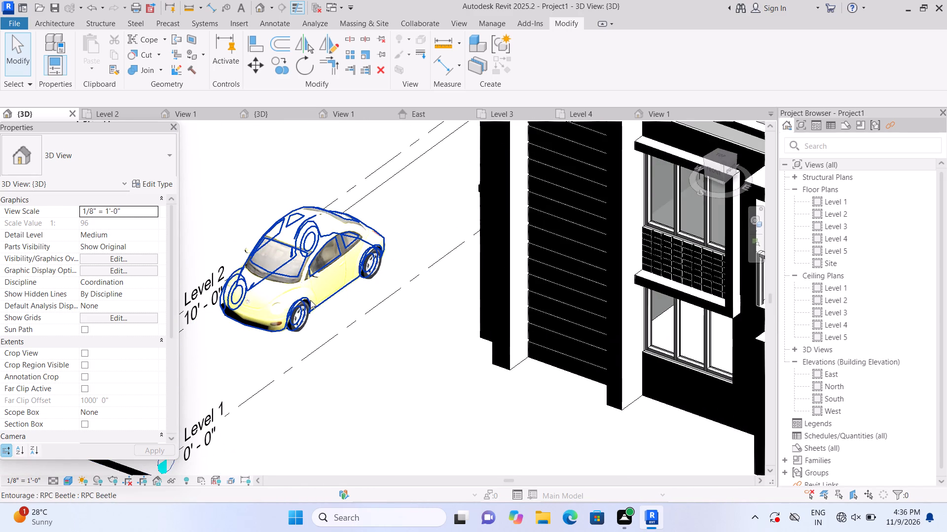
drag(310, 300, 374, 363)
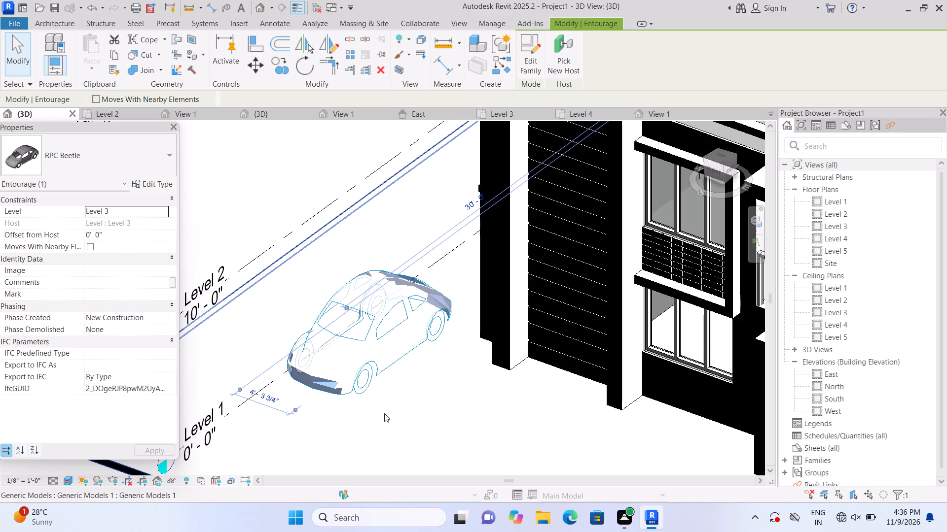
scroll(384, 413, down, 2)
click(409, 454)
scroll(409, 454, down, 1)
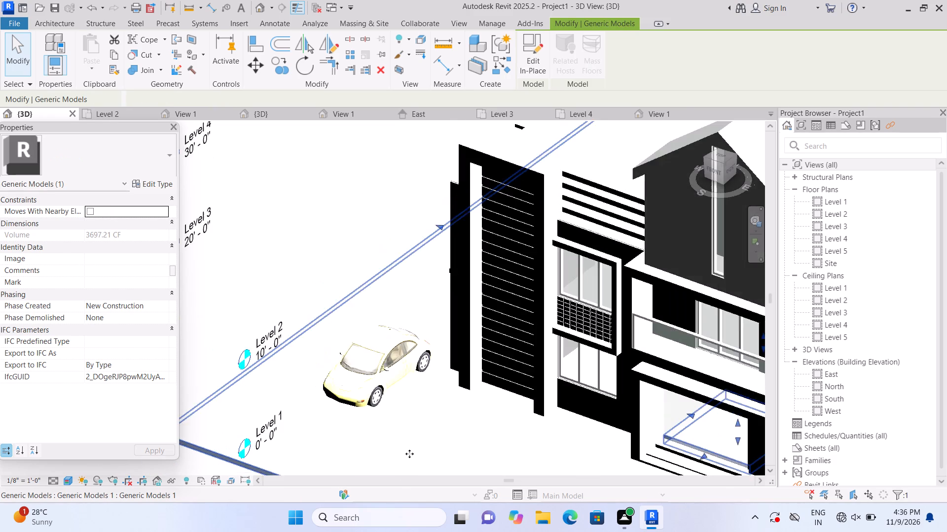
scroll(409, 454, down, 4)
middle_drag(434, 455, 415, 364)
scroll(415, 364, up, 2)
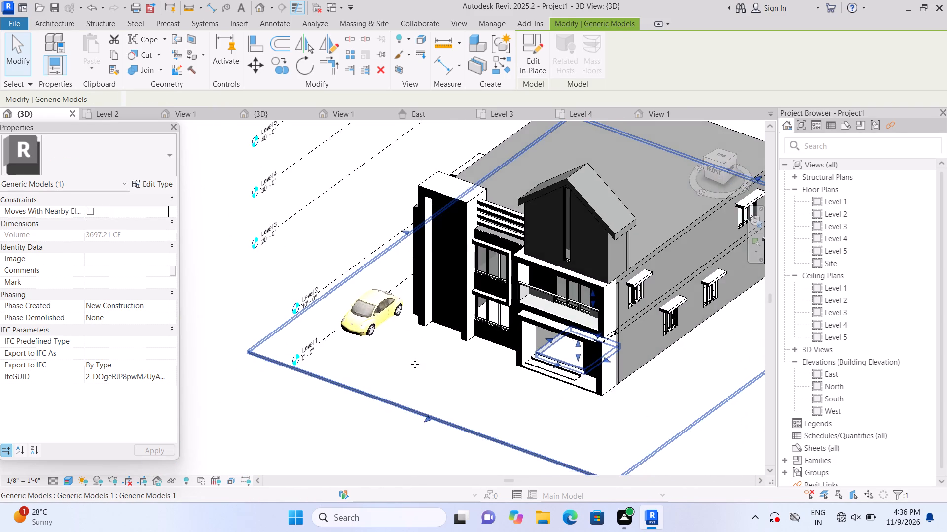
click(326, 453)
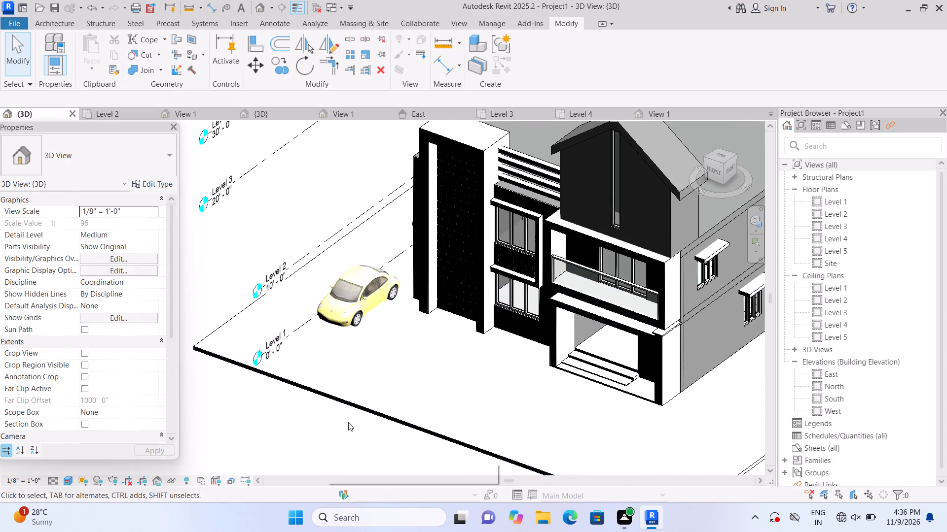
Shift the Beetle car a little further towards the front boundary of the forecourt and deselect it.
scroll(371, 275, up, 1)
drag(371, 275, 390, 303)
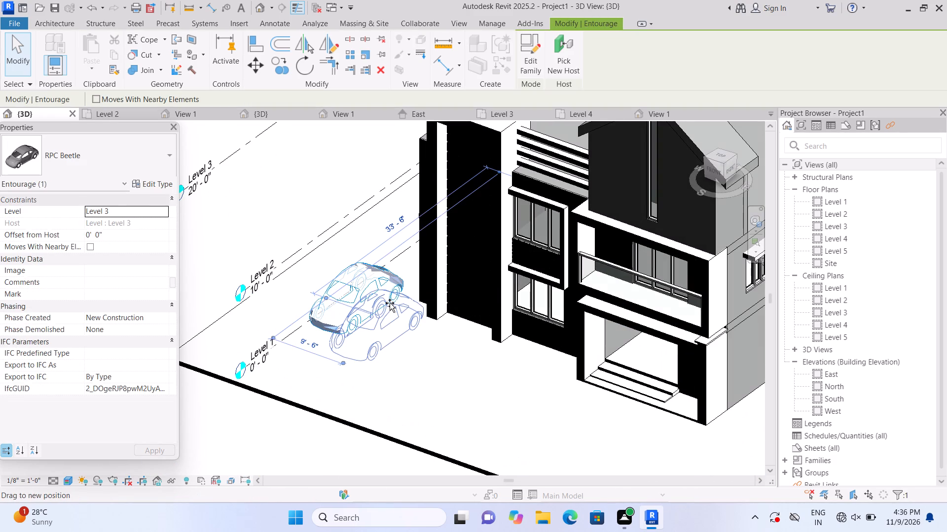
drag(390, 303, 381, 301)
click(289, 439)
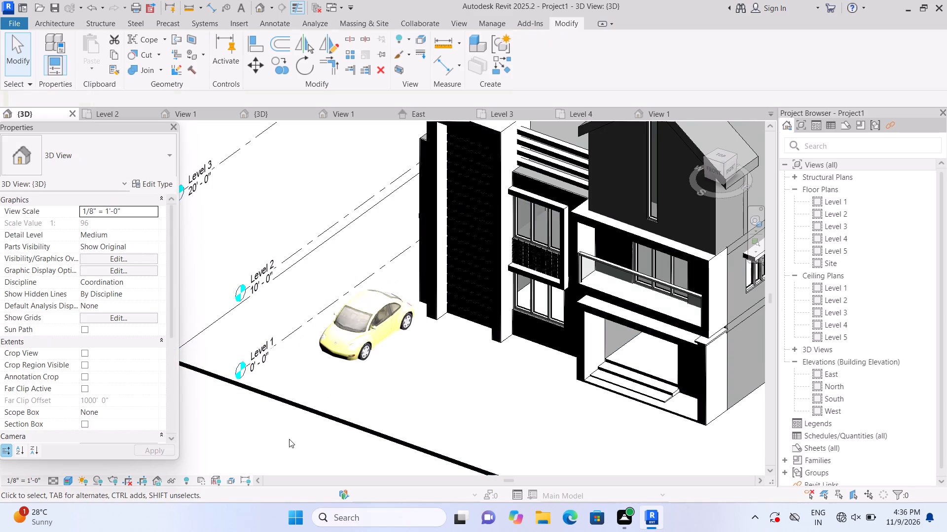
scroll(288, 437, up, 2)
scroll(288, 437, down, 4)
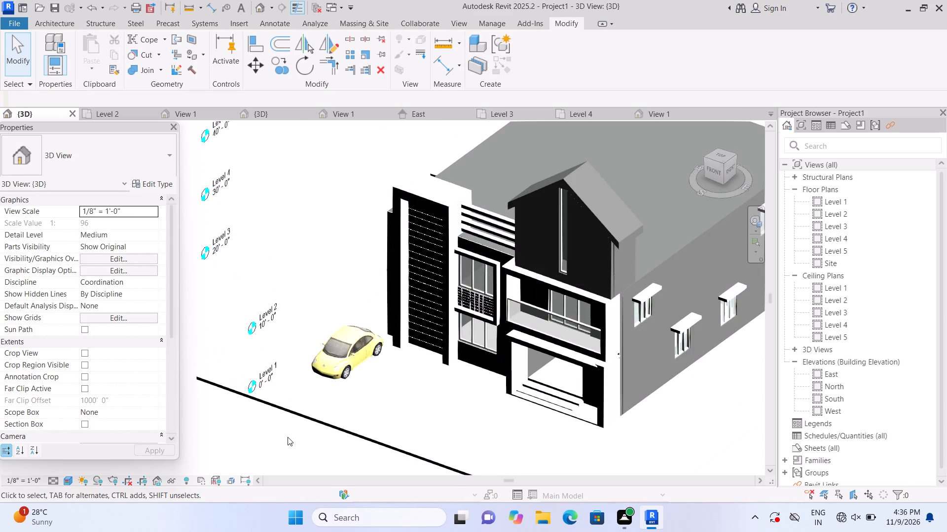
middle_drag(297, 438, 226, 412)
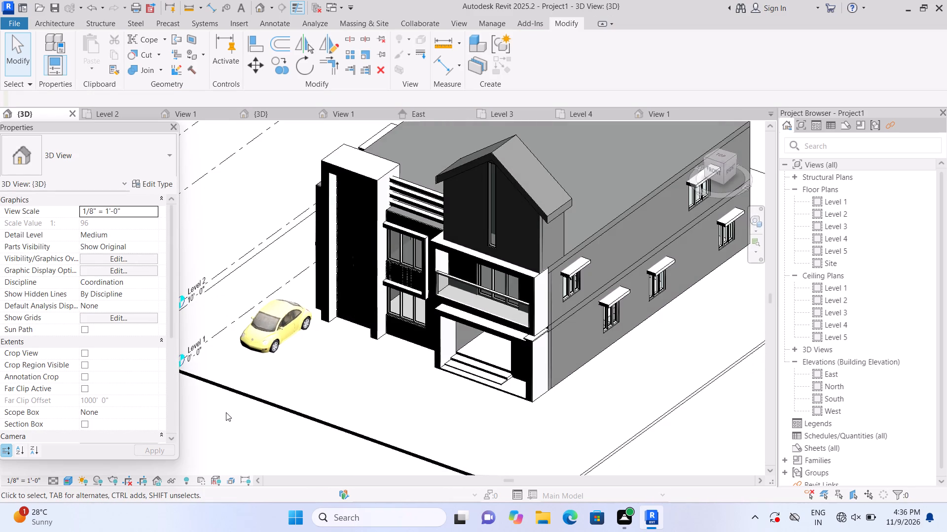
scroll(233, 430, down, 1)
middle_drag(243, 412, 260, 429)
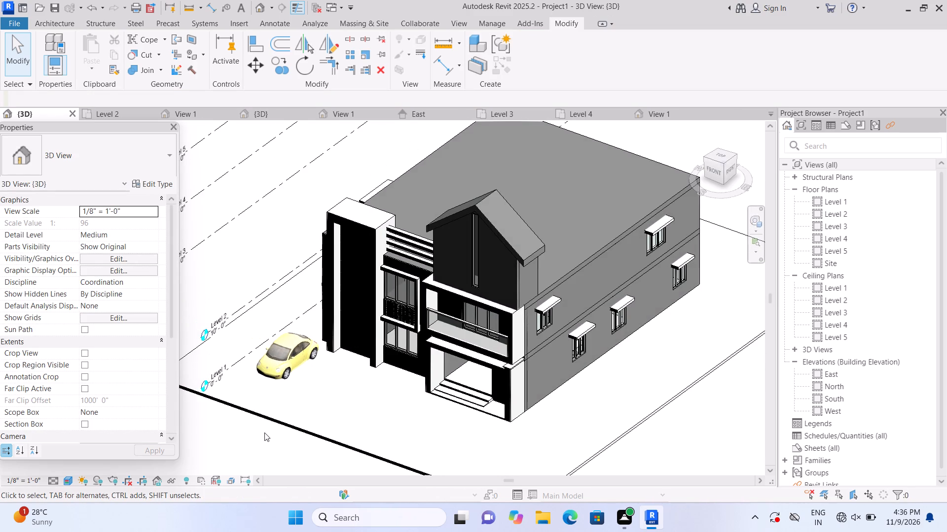
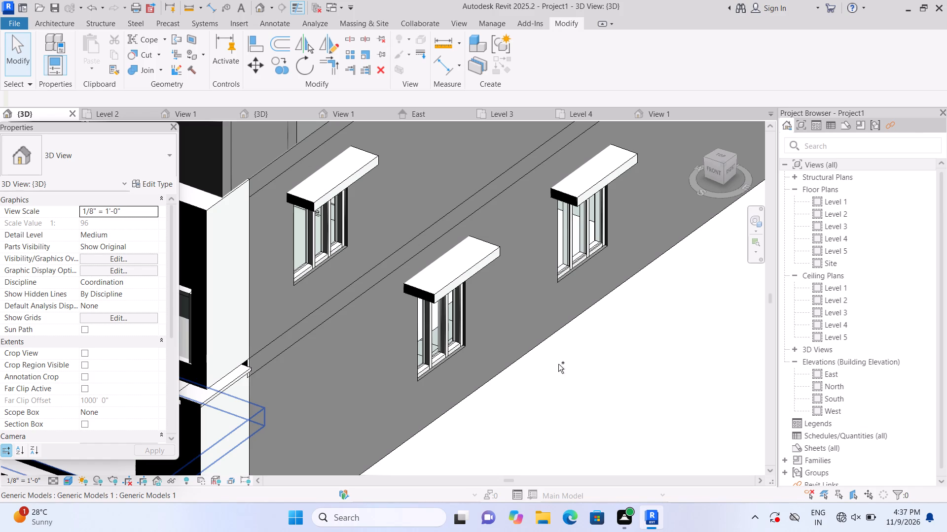
Save the project in the English-Imperial folder as "4BHK MODERN DUPLEX CONTEMPORARY KERALA STYLE HOUSE PLAN AND ELEVATION.rvt".
key(ctrl+s)
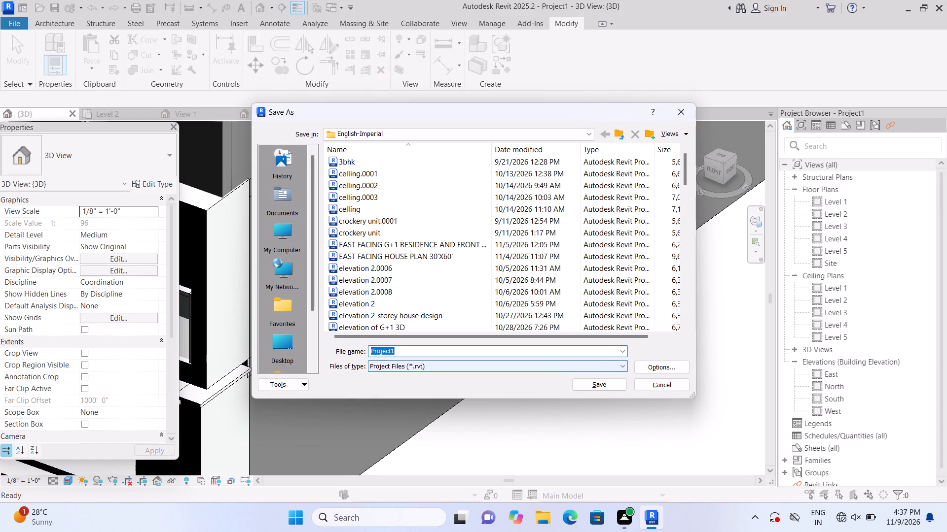
click(566, 354)
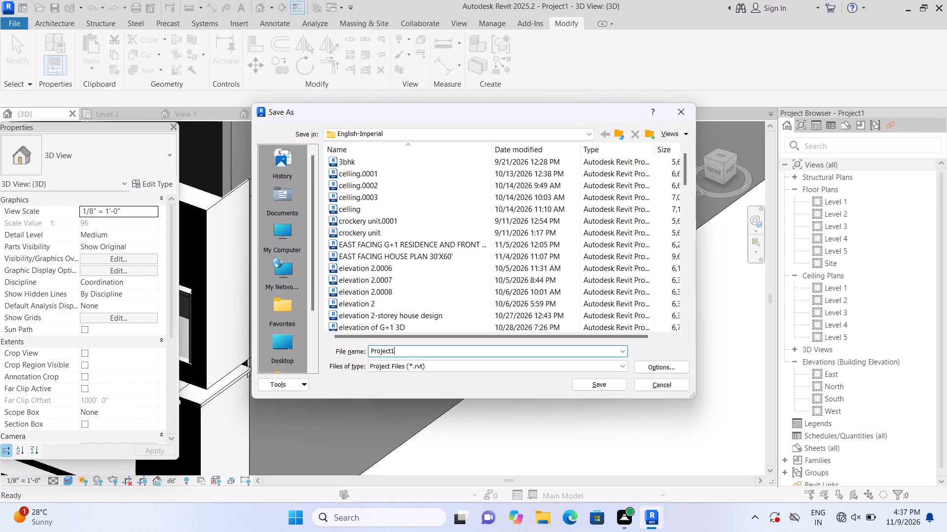
key(BackSpace)
key(BackSpace)
key(BackSpace)
key(BackSpace)
key(BackSpace)
key(BackSpace)
key(BackSpace)
key(BackSpace)
key(BackSpace)
key(BackSpace)
key(BackSpace)
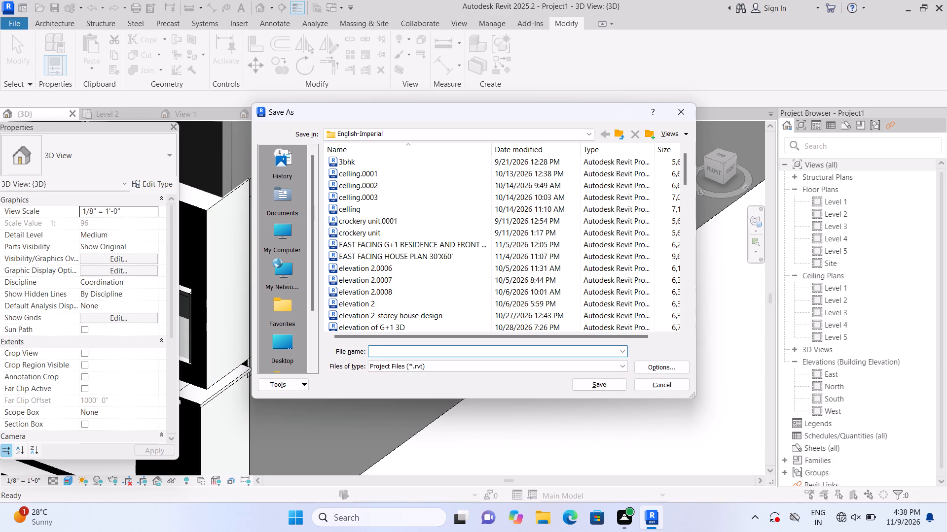
key(4)
text(BHK)
key(space)
text(MODERN)
key(space)
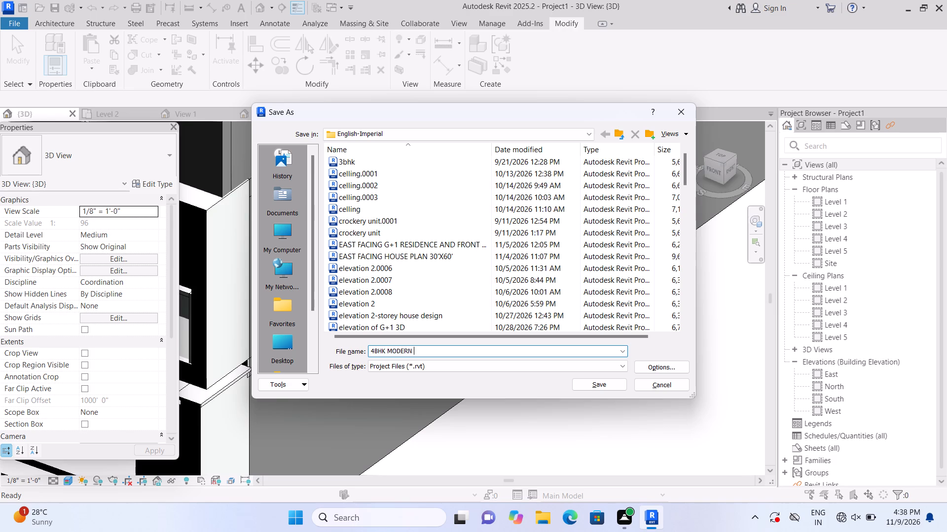
text(DUPLEX)
key(space)
text(CONTE)
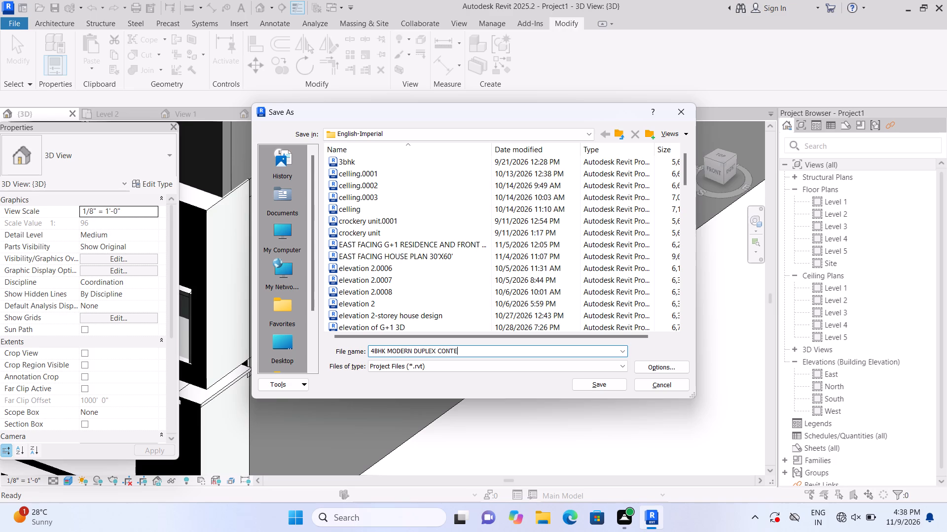
key(m)
text(PORARY)
key(space)
key(k)
key(r)
key(BackSpace)
text(ERA)
text(LA)
key(space)
text(STYLE)
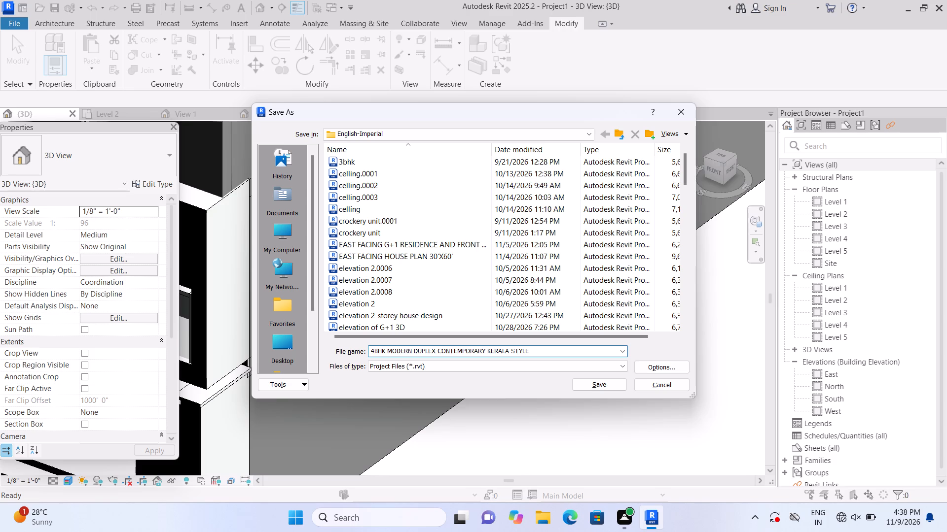
key(space)
text(HOUSE)
key(space)
text(PLAN)
key(space)
text(AND)
key(space)
text(ELEVATION)
key(period)
text(rvt)
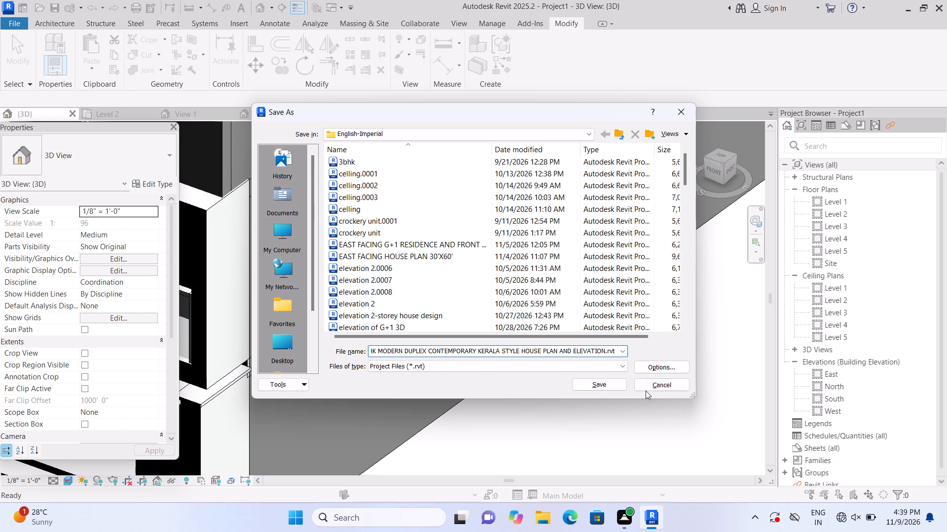
click(617, 386)
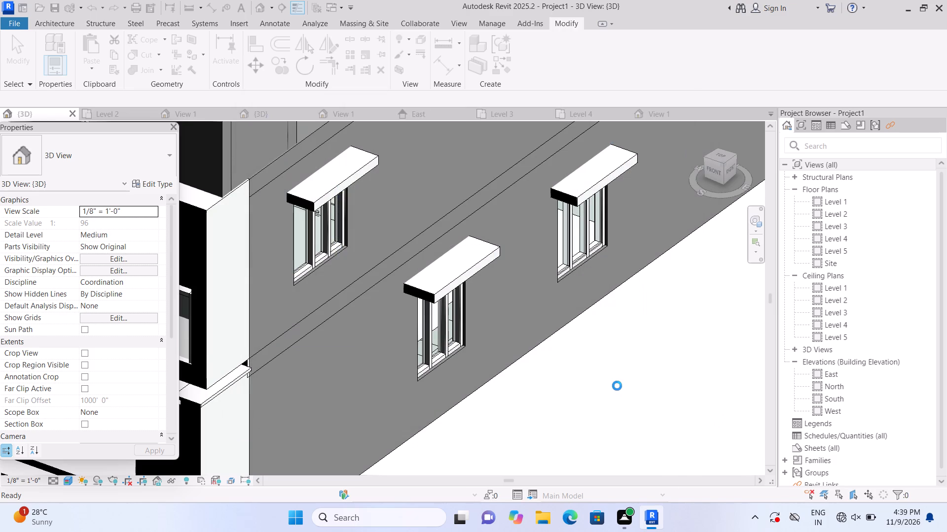
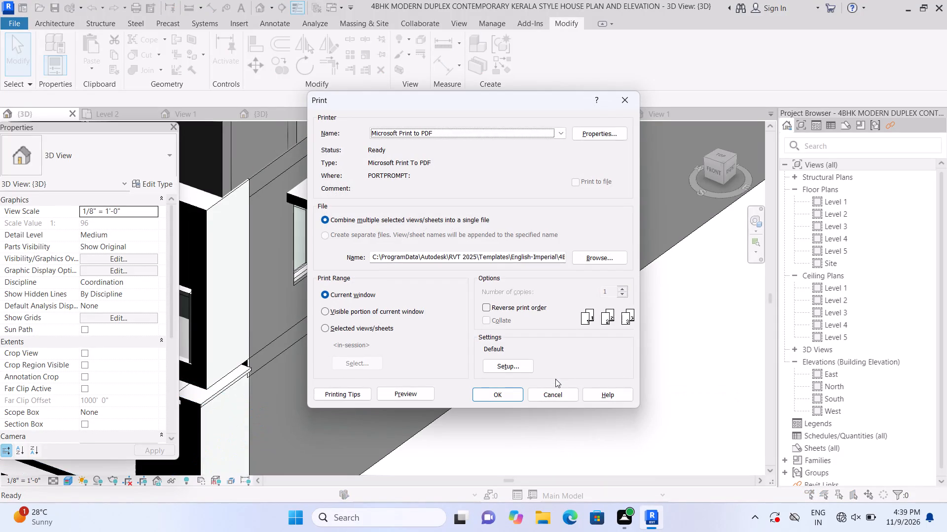
Print the current 3D view to a PDF in Documents named "4BHK MODERN DUPLEX CONTEMPORARY KERALA STYLE HOUSE PLAN AND ELEVATION".
click(487, 398)
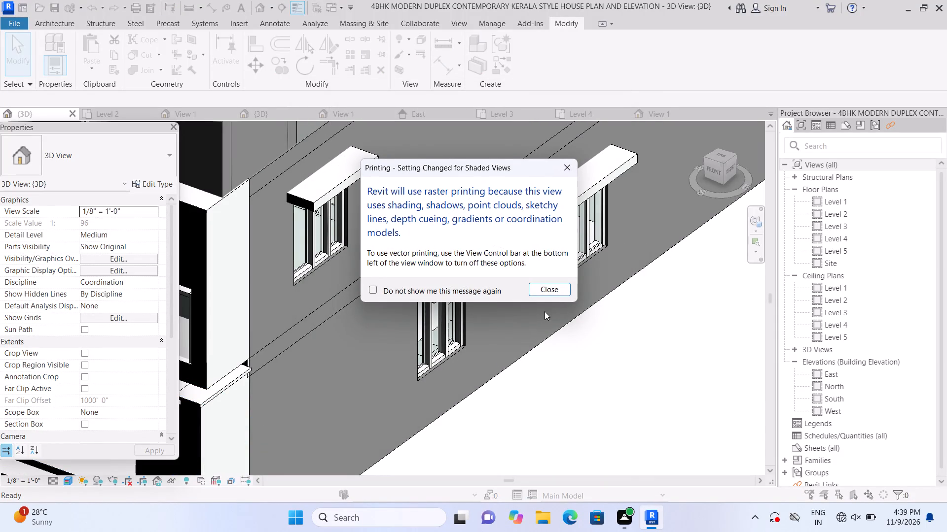
click(558, 285)
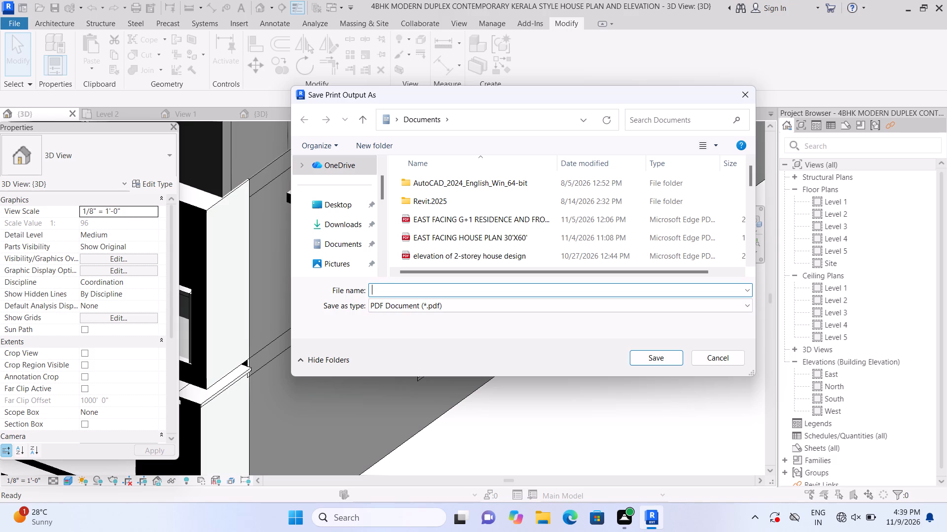
key(4)
text(BHK)
key(space)
text(MO)
text(DERN)
key(space)
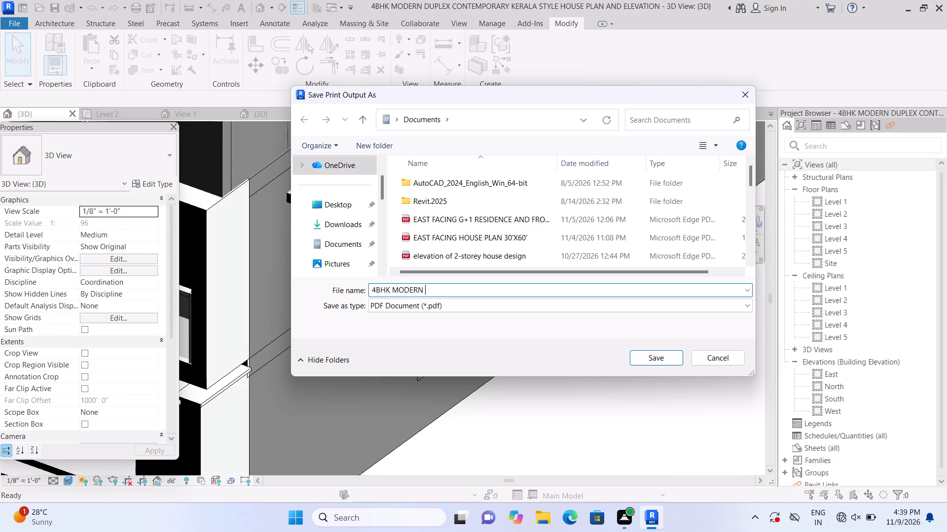
text(DUPLEX)
key(space)
text(CONT)
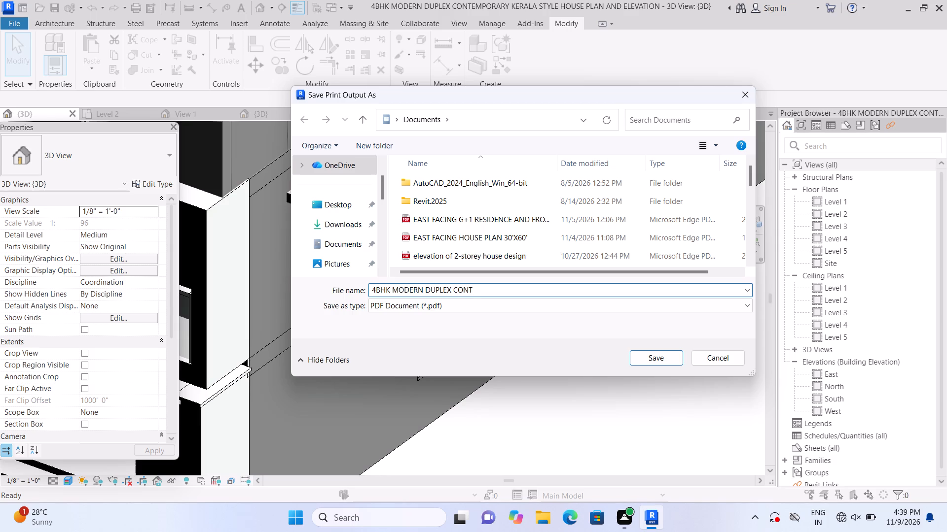
text(EMPORAR)
text(Y)
key(space)
text(KERALA)
key(space)
text(STYLE)
key(space)
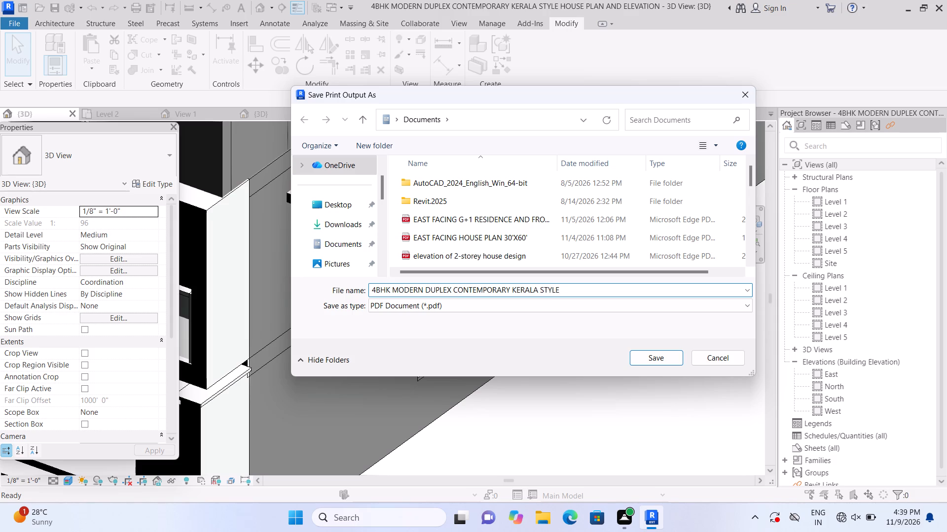
text(HOUSE)
key(space)
text(PLAN AND)
key(space)
text(ELEVATION)
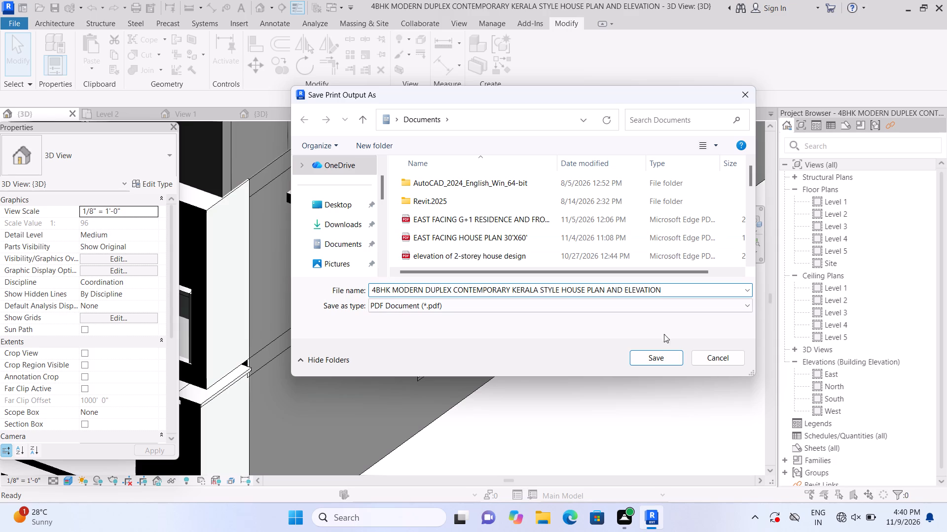
click(651, 354)
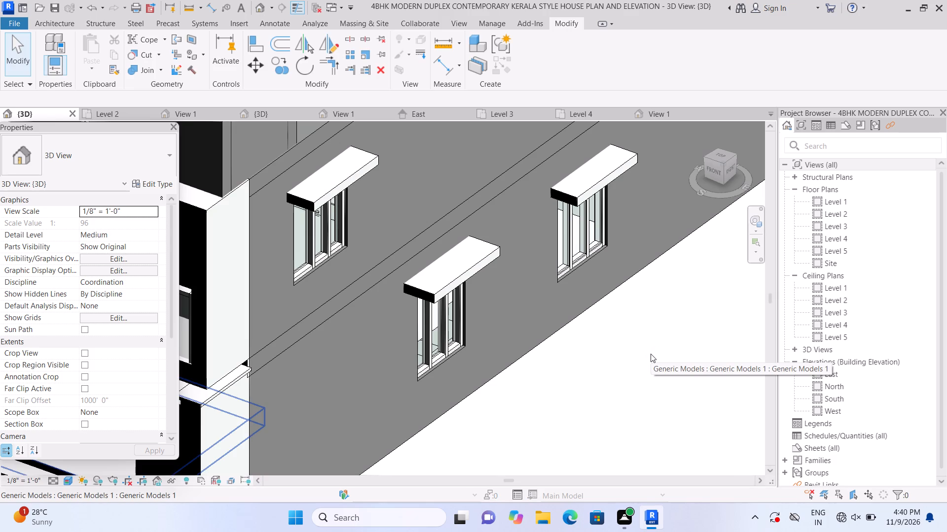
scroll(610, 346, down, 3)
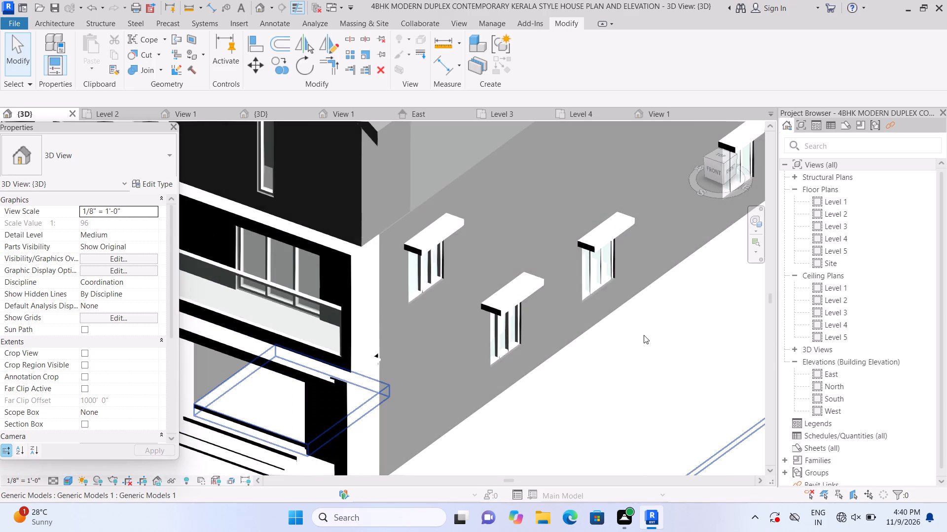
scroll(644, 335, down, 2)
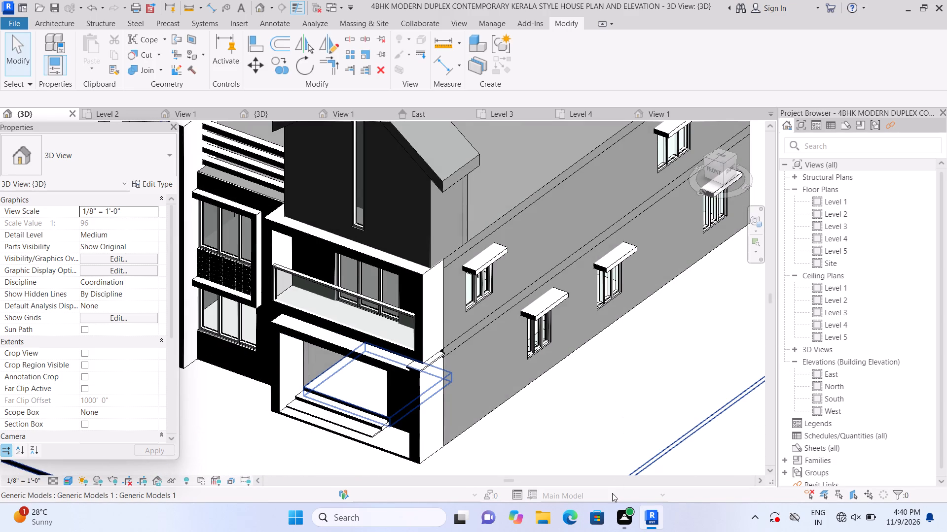
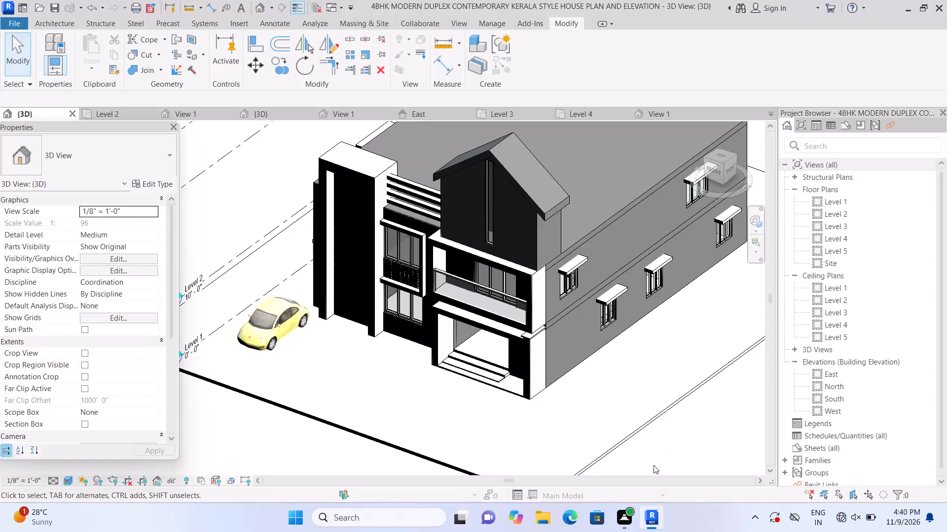
Examine the house's front facade and both side walls in the 3D view, including where the car stands.
scroll(648, 449, down, 1)
middle_drag(637, 425, 673, 435)
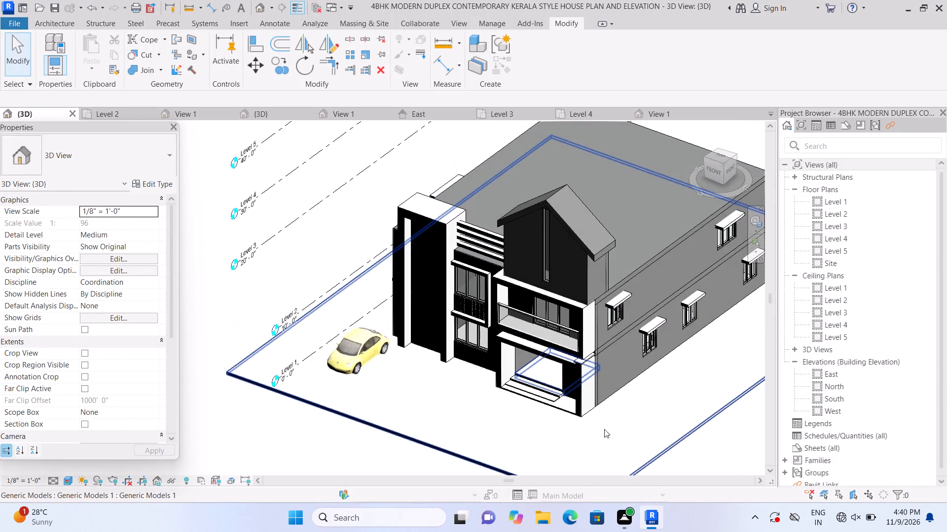
scroll(594, 414, up, 1)
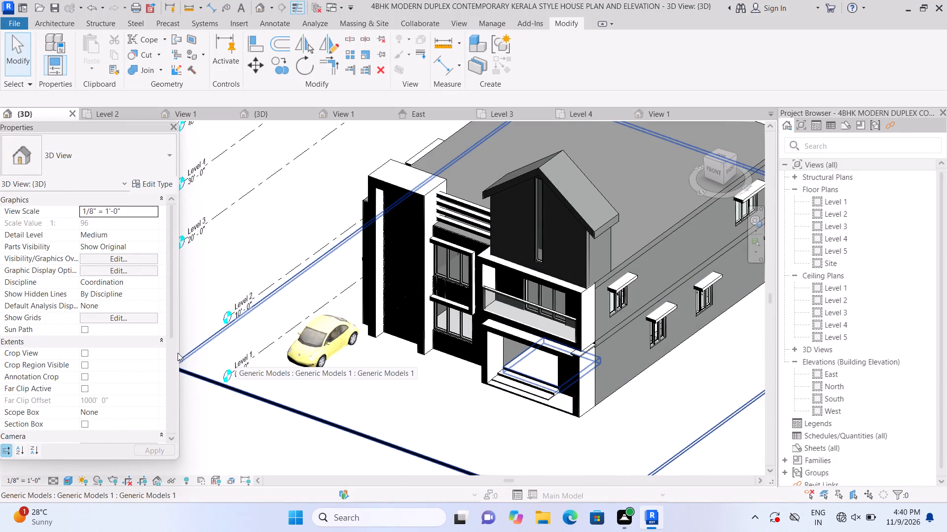
click(298, 456)
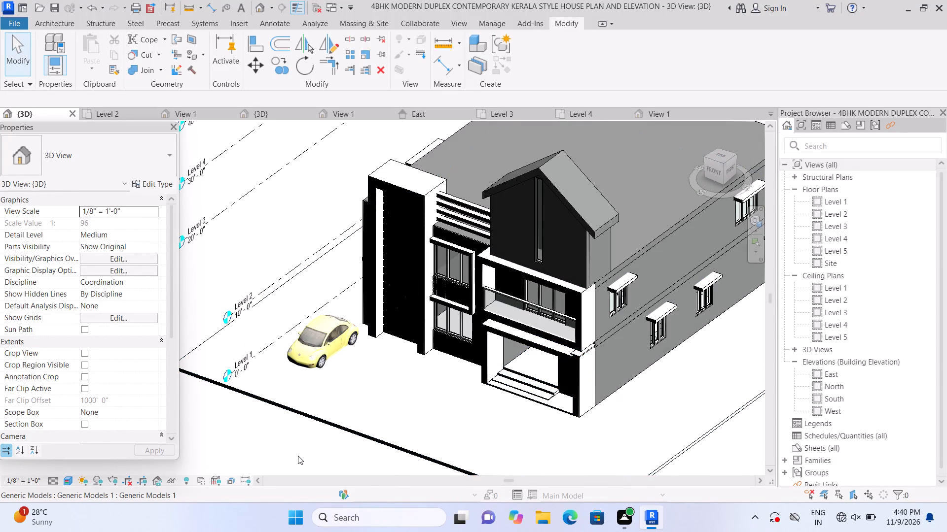
scroll(360, 452, up, 1)
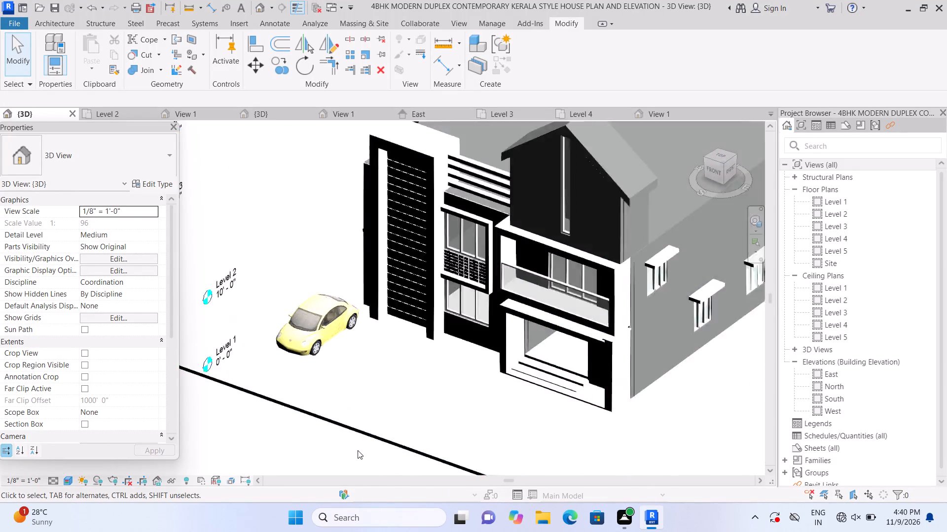
scroll(358, 450, up, 2)
scroll(353, 437, down, 4)
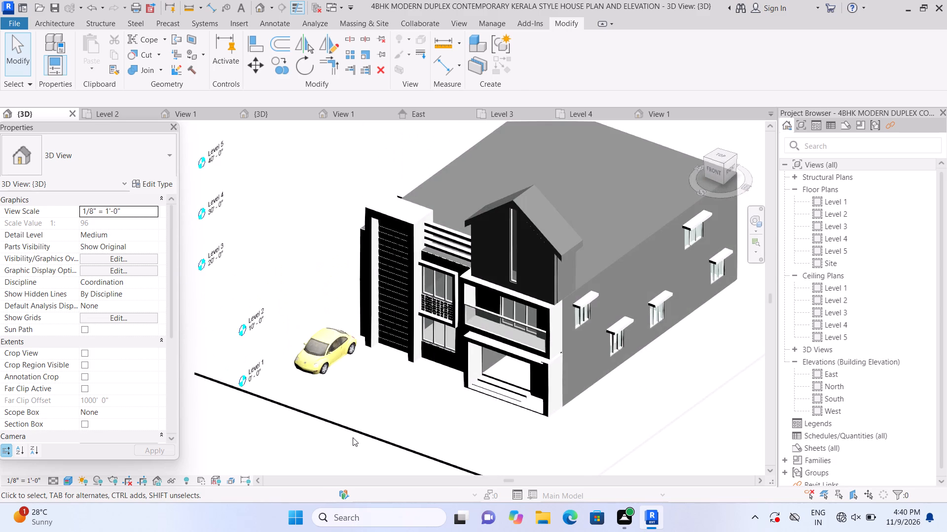
scroll(353, 437, down, 1)
shift+middle_drag(333, 437, 346, 450)
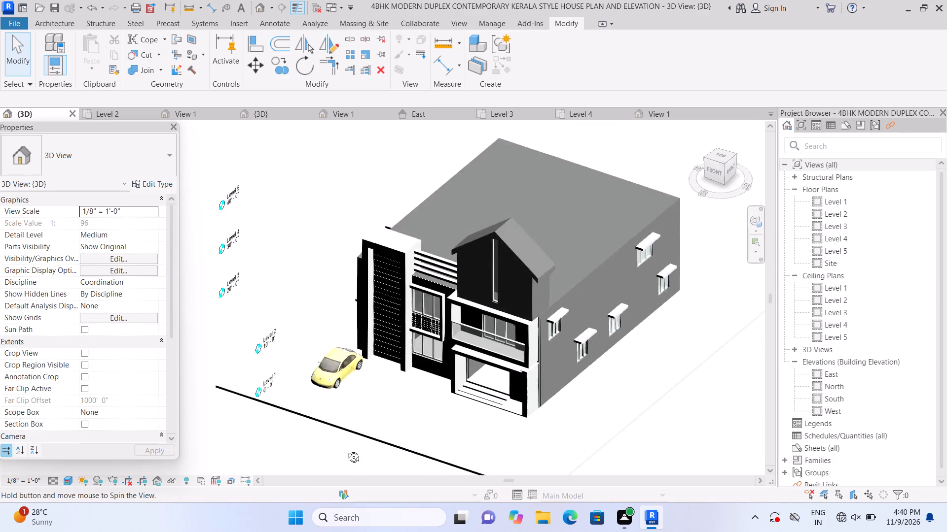
shift+middle_drag(346, 450, 465, 438)
middle_drag(467, 433, 482, 426)
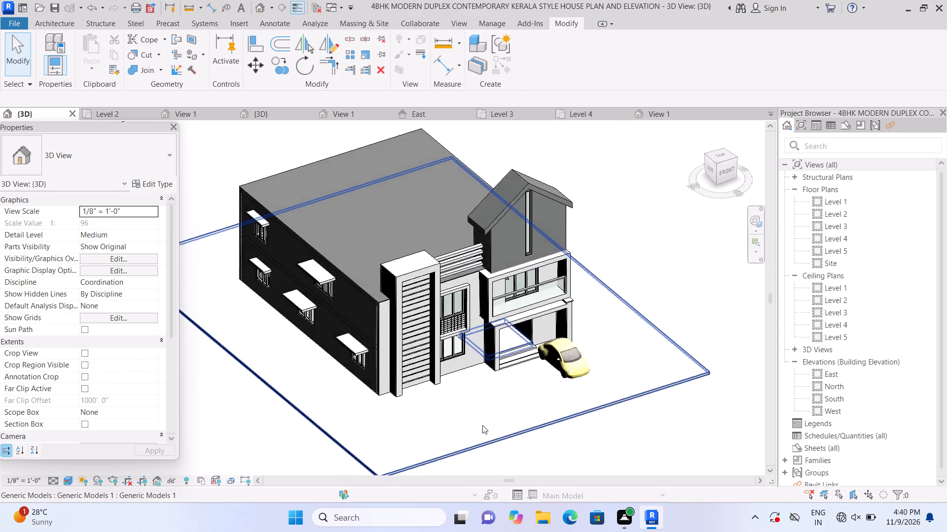
scroll(486, 414, up, 2)
scroll(588, 391, down, 2)
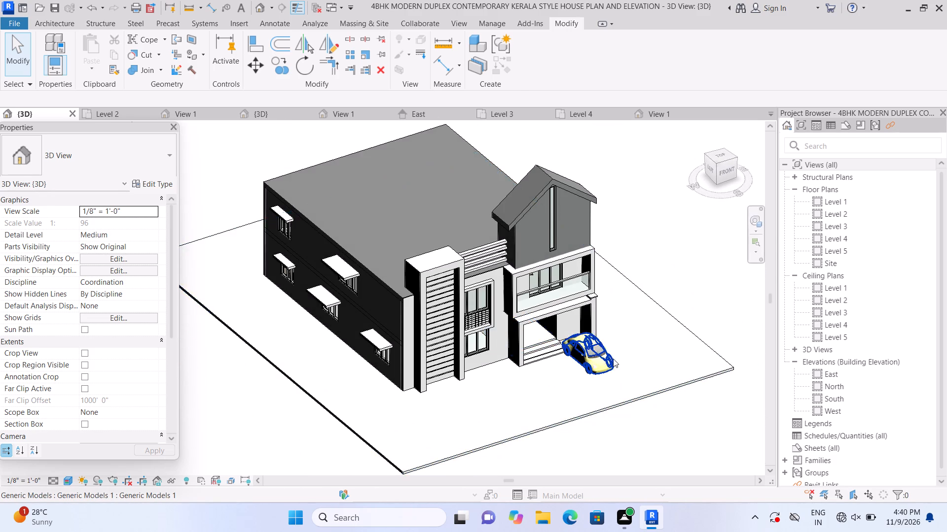
Move the RPC Beetle car from beside the entrance steps to the open ground in front of the slatted corner tower.
drag(592, 355, 409, 423)
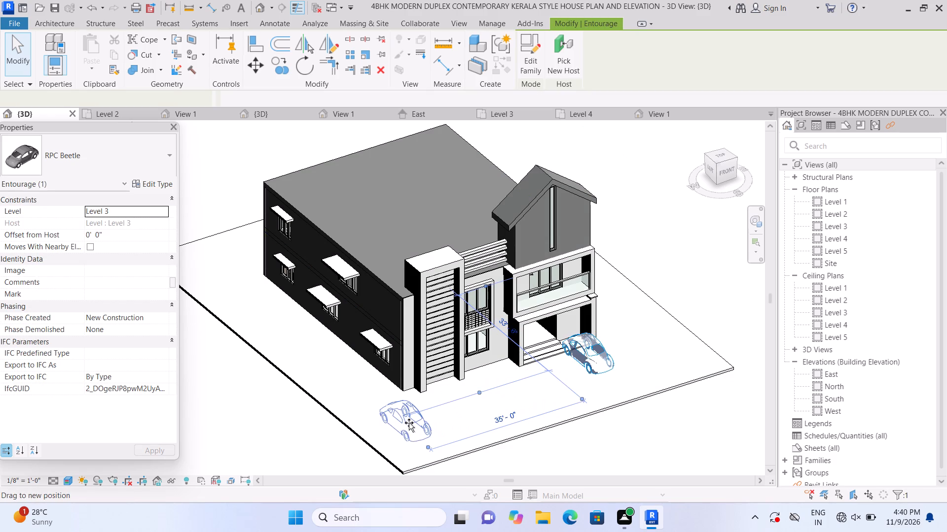
drag(409, 423, 402, 413)
click(311, 438)
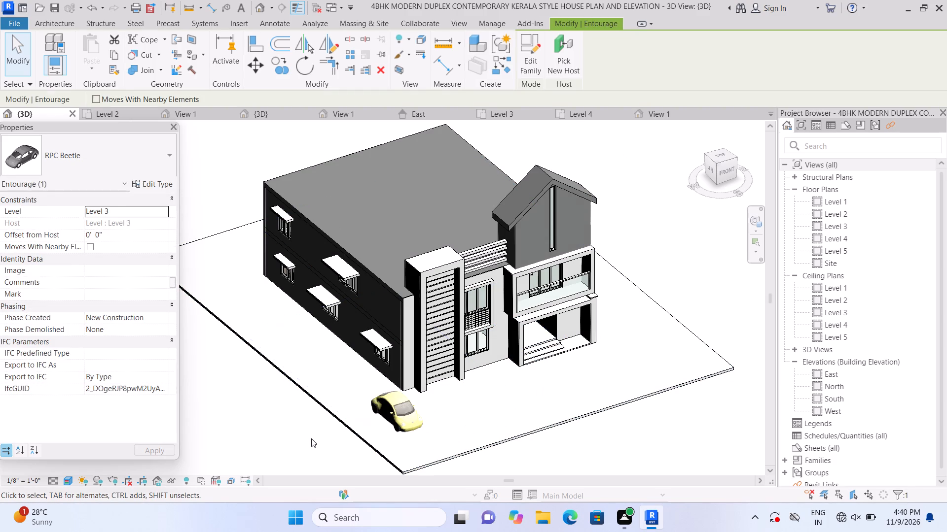
scroll(311, 438, up, 1)
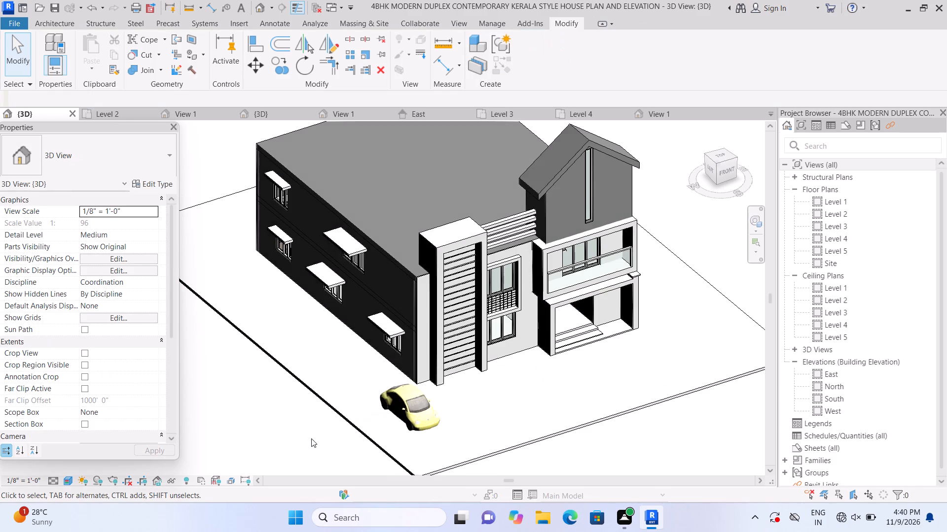
scroll(311, 438, down, 1)
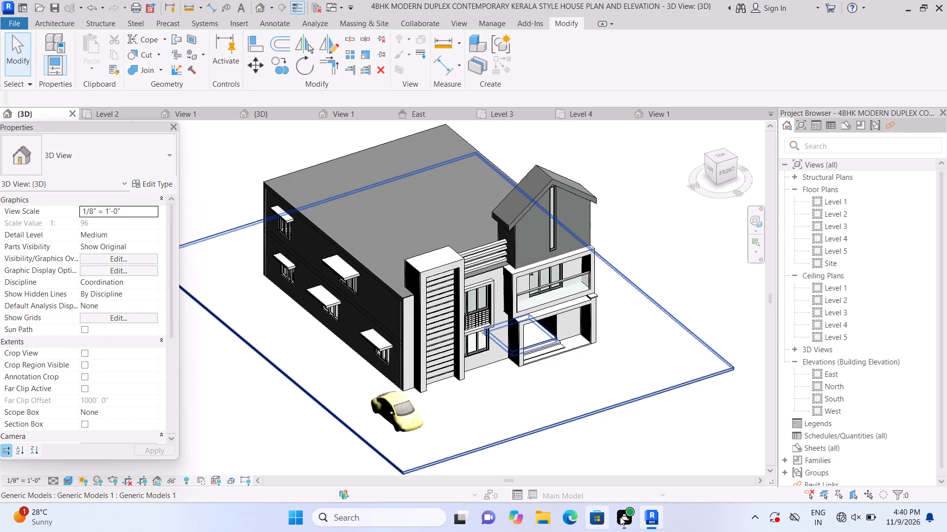